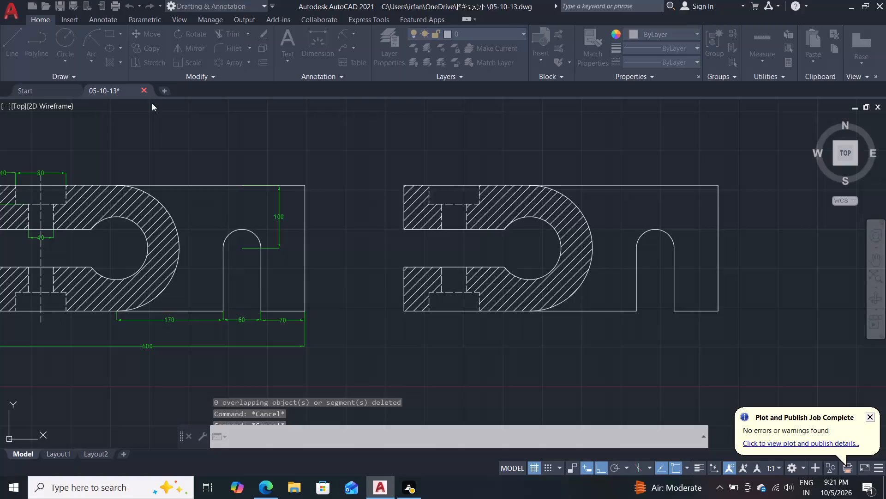
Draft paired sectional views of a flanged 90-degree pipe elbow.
Start a new blank drawing.
{"action": "left_click", "coordinate": [487, 268]}
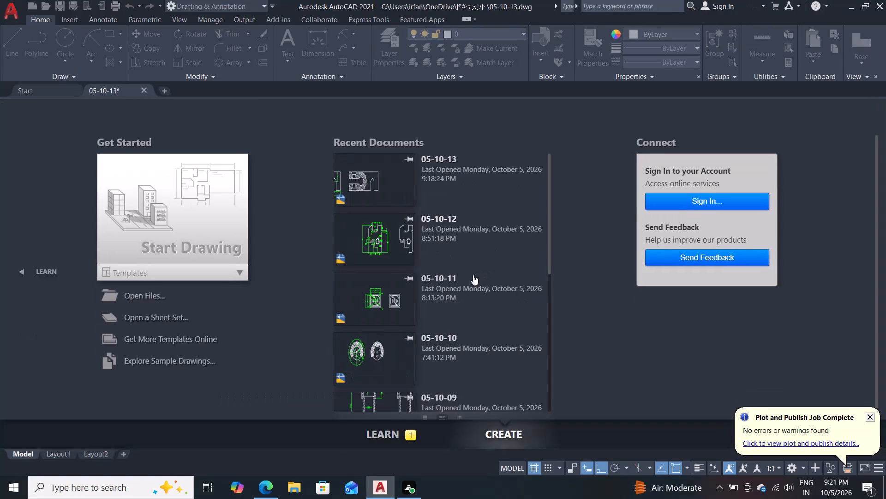
{"action": "left_click", "coordinate": [139, 235]}
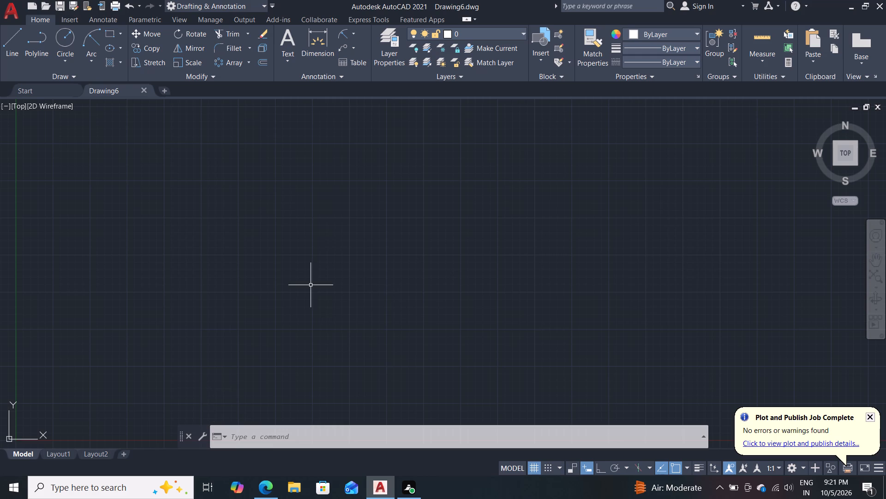
Configure the drawing units to decimal length with 0.0 precision and an insertion scale in millimeters.
{"action": "type", "text": "un"}
{"action": "key", "text": "Return"}
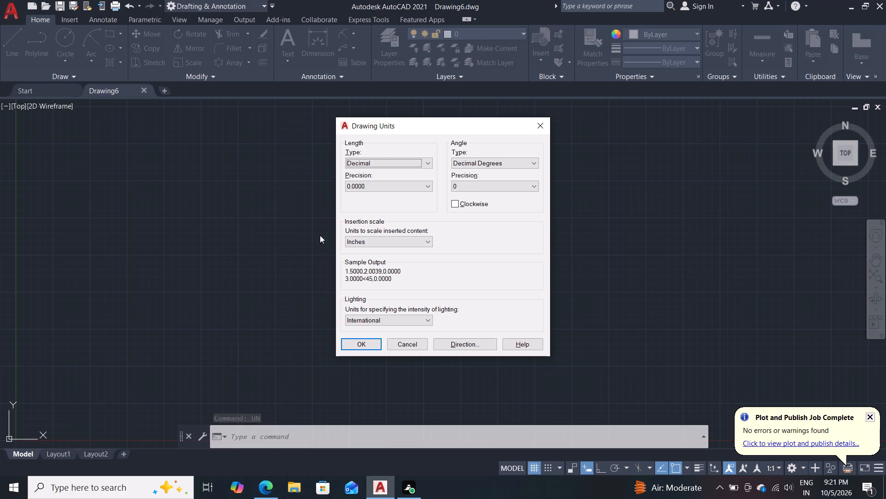
{"action": "left_click", "coordinate": [409, 168]}
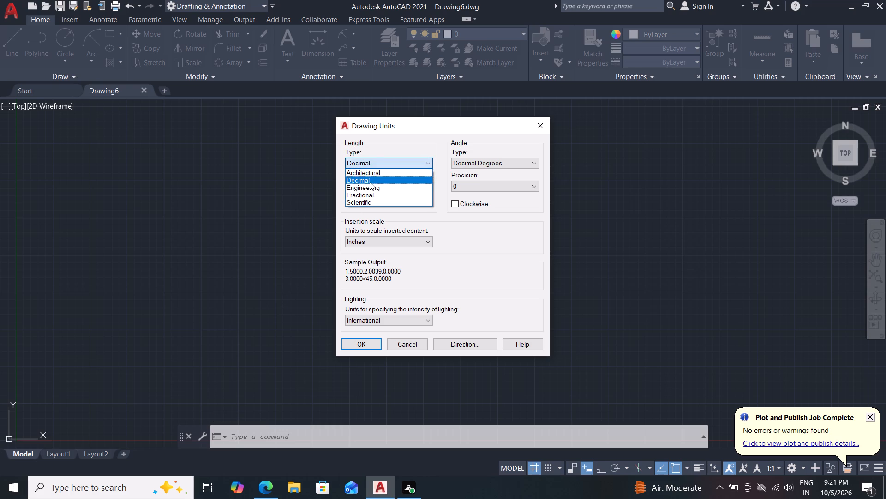
{"action": "left_click", "coordinate": [370, 182]}
{"action": "left_click", "coordinate": [370, 182]}
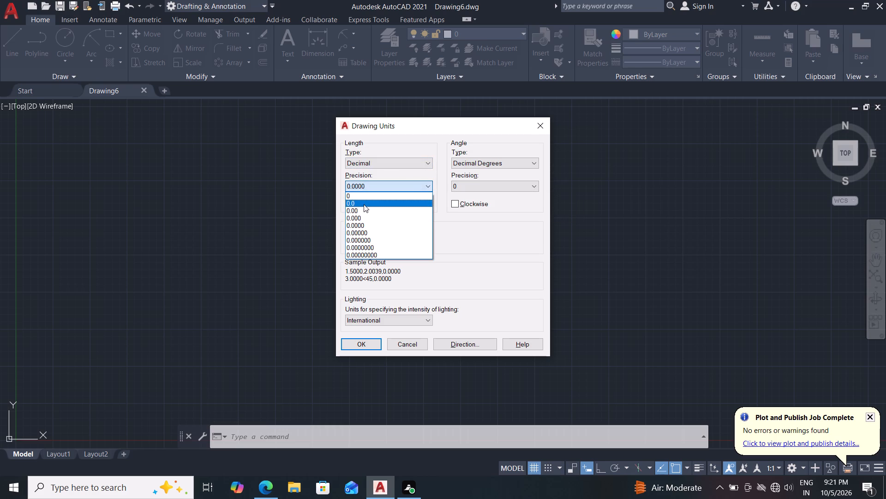
{"action": "left_click", "coordinate": [364, 204]}
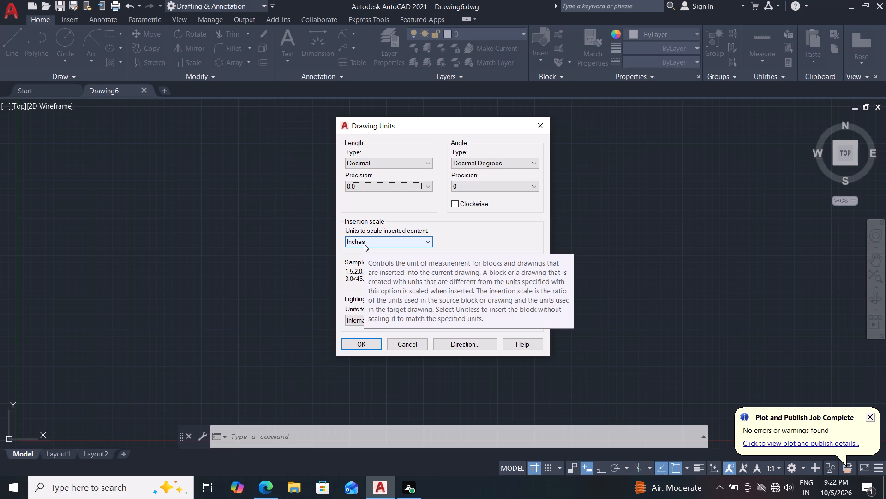
{"action": "left_click", "coordinate": [390, 243]}
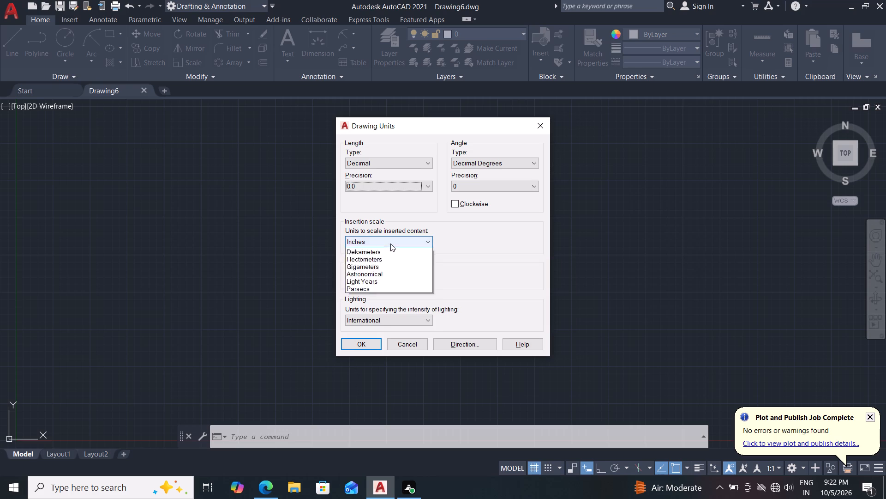
{"action": "left_click", "coordinate": [364, 292]}
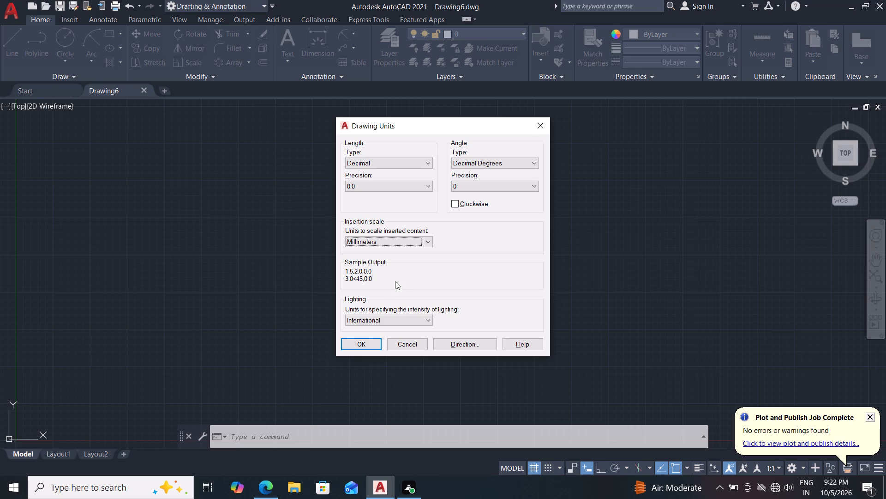
{"action": "left_click", "coordinate": [356, 345]}
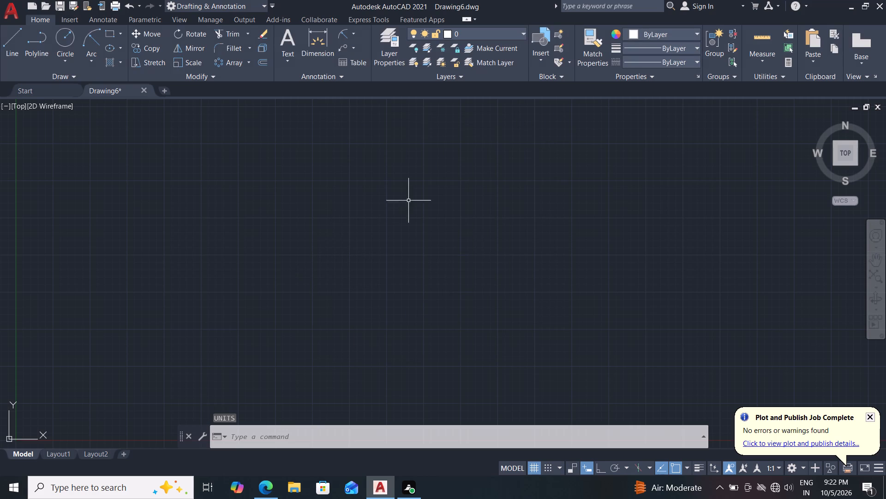
Open the Standard dimension style for modification.
{"action": "key", "text": "d"}
{"action": "key", "text": "Return"}
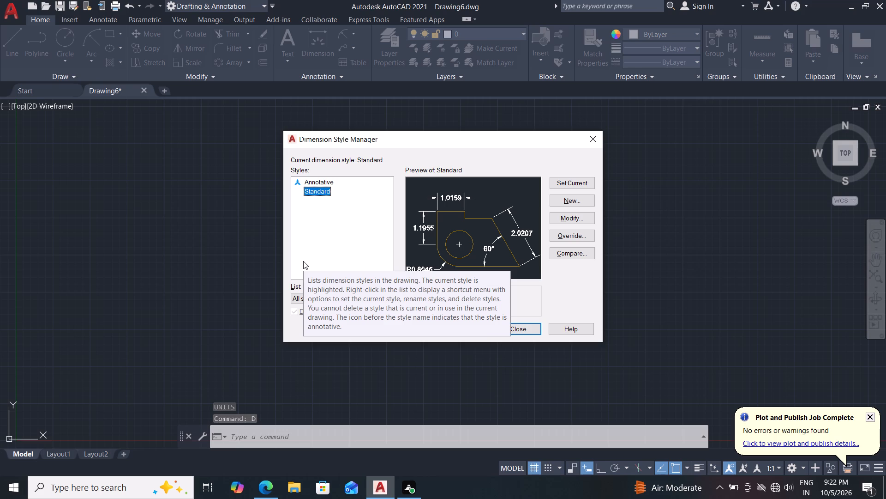
{"action": "left_click", "coordinate": [575, 224]}
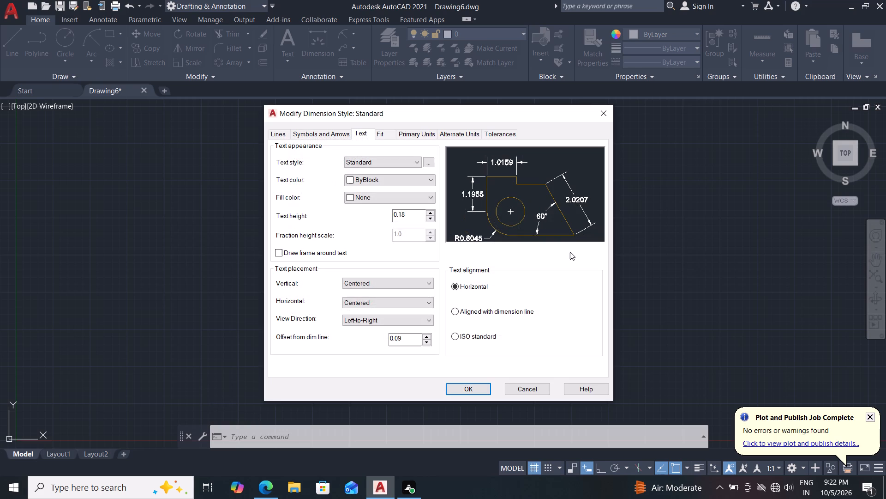
Review the Standard style's dimension line and extension line settings, including colour, linetype, lineweight and suppression options.
{"action": "left_click", "coordinate": [274, 129]}
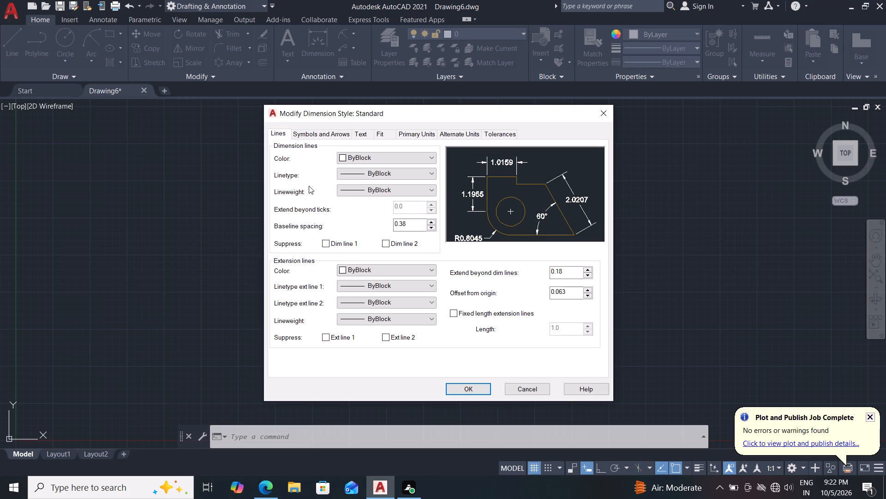
{"action": "left_click", "coordinate": [433, 170]}
{"action": "left_click", "coordinate": [385, 192]}
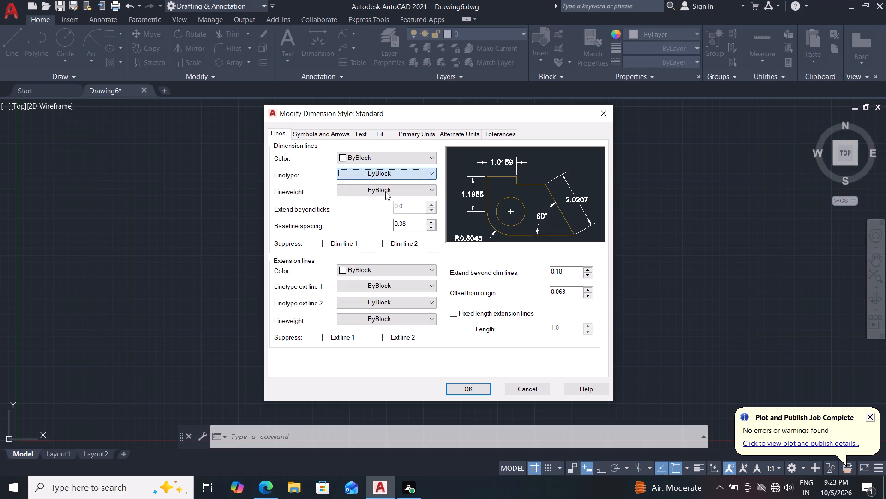
{"action": "left_click", "coordinate": [411, 194]}
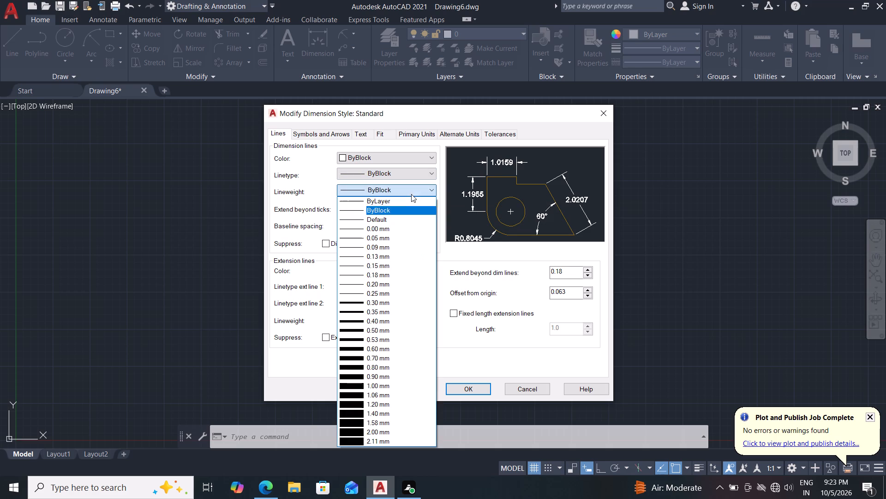
{"action": "left_click", "coordinate": [394, 213]}
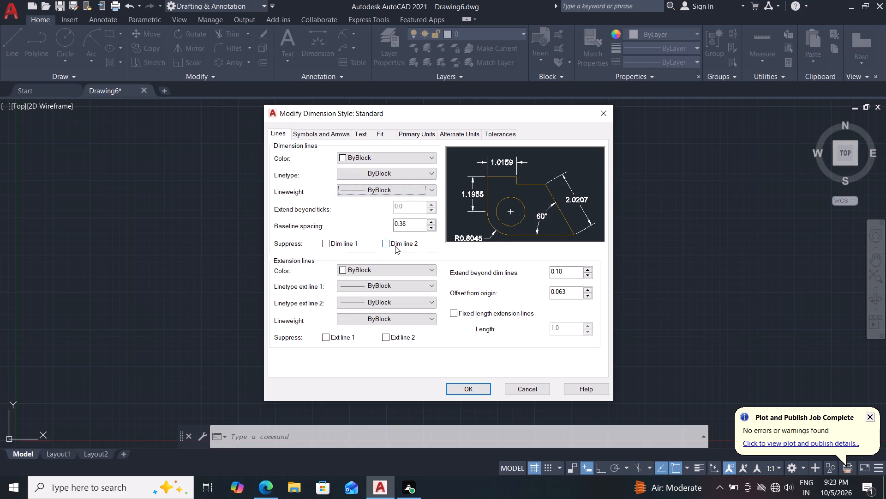
{"action": "double_click", "coordinate": [395, 246]}
{"action": "double_click", "coordinate": [348, 244]}
{"action": "left_click", "coordinate": [374, 273]}
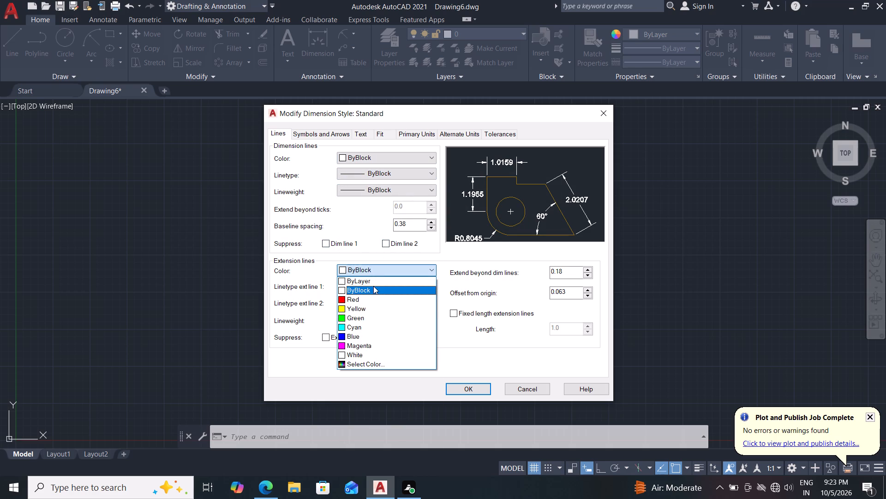
{"action": "left_click", "coordinate": [373, 286]}
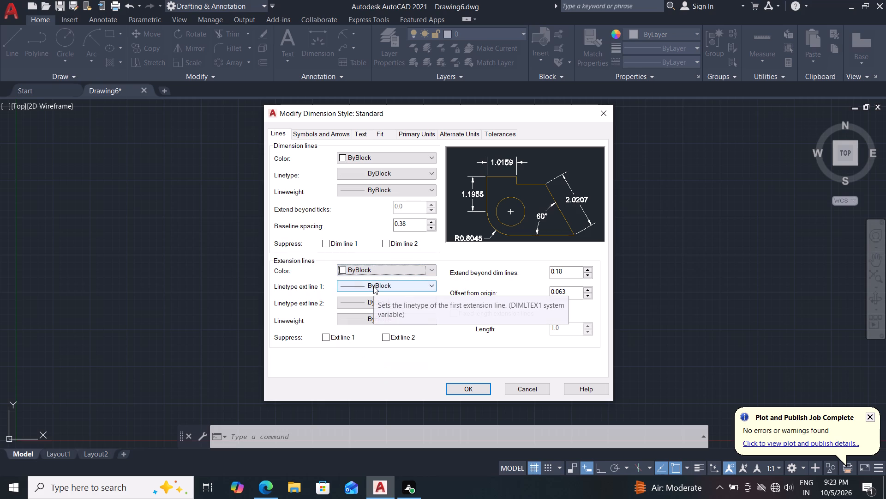
{"action": "left_click", "coordinate": [407, 280]}
{"action": "left_click", "coordinate": [394, 302]}
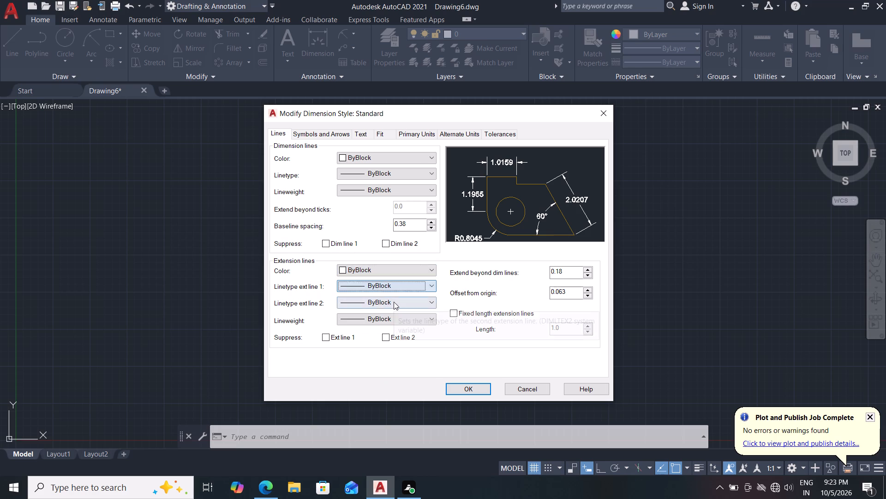
{"action": "left_click", "coordinate": [394, 302]}
{"action": "left_click", "coordinate": [386, 318]}
{"action": "left_click", "coordinate": [386, 318]}
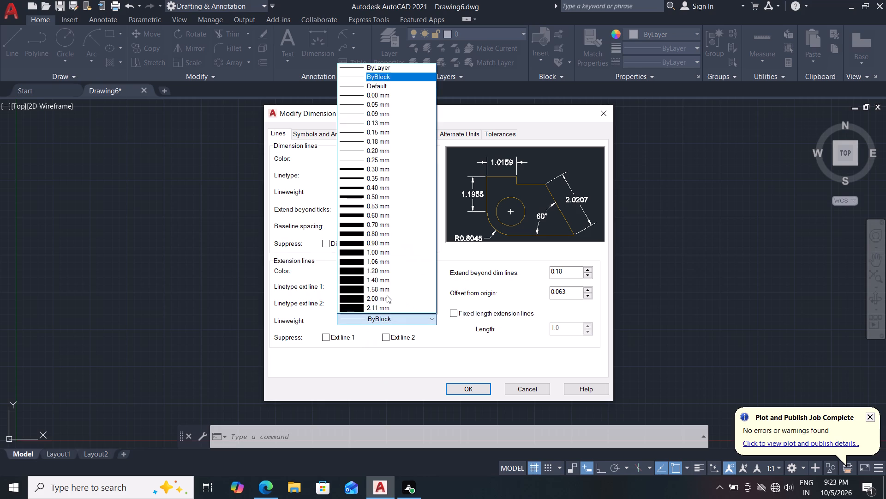
{"action": "left_click_drag", "start_coordinate": [387, 71], "coordinate": [386, 79]}
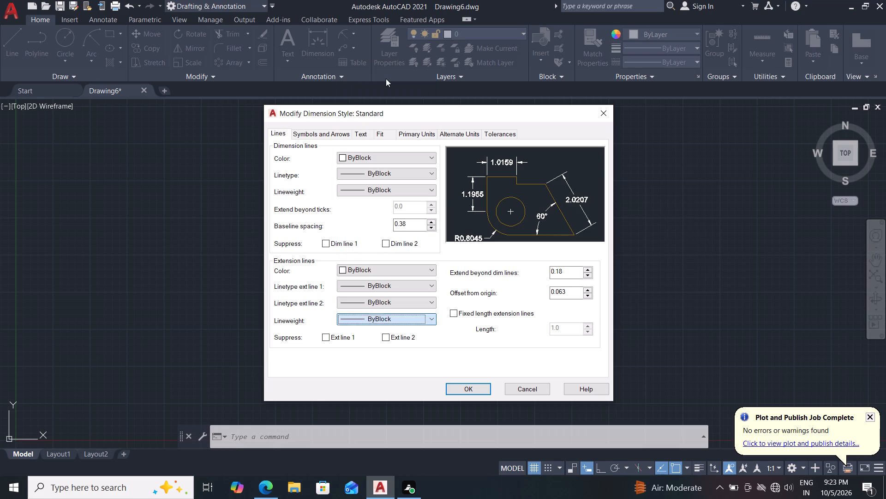
{"action": "double_click", "coordinate": [334, 339]}
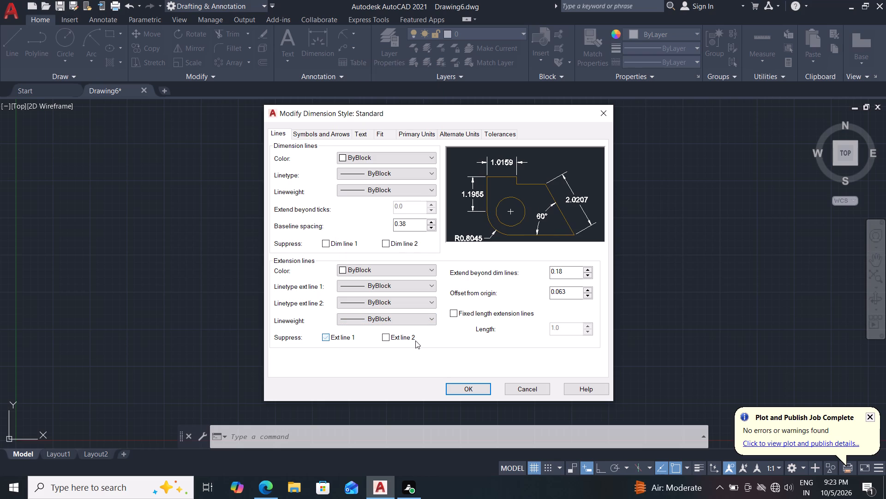
{"action": "left_click", "coordinate": [398, 339]}
{"action": "left_click", "coordinate": [398, 339]}
{"action": "double_click", "coordinate": [397, 244]}
{"action": "double_click", "coordinate": [330, 246]}
Set the arrow size of the Standard dimension style to 3.
{"action": "left_click", "coordinate": [330, 132]}
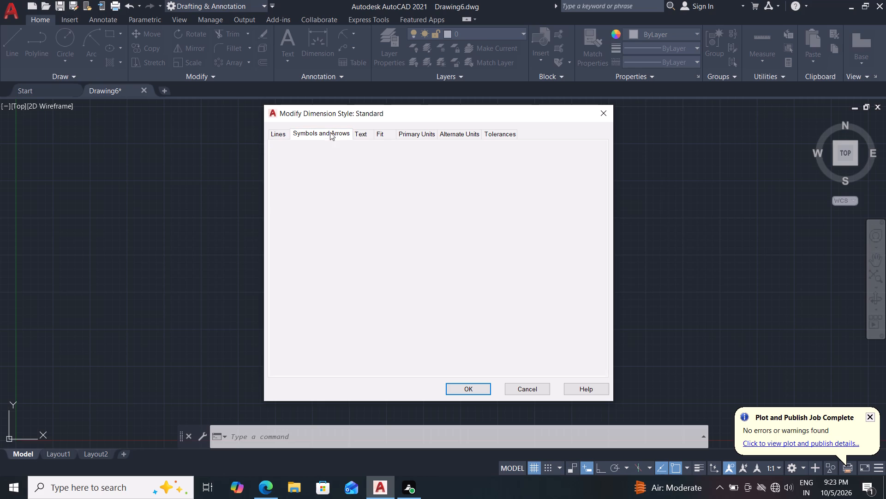
{"action": "left_click_drag", "start_coordinate": [305, 249], "coordinate": [278, 249]}
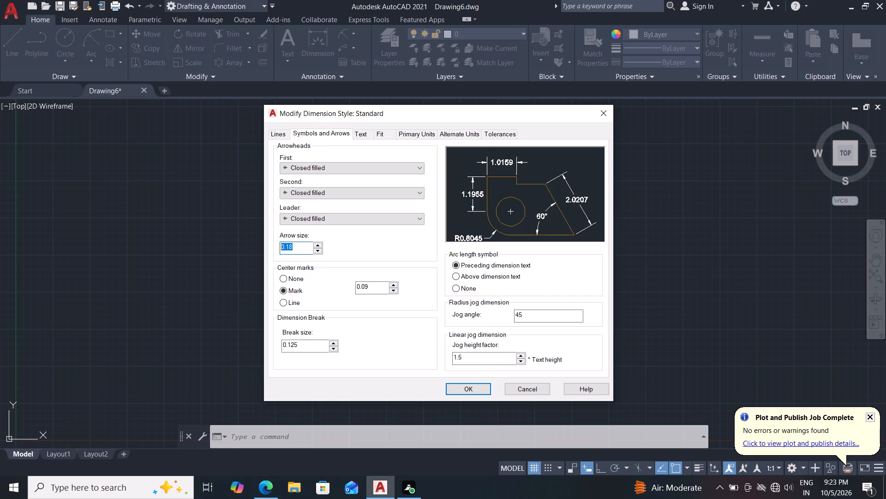
{"action": "left_click_drag", "start_coordinate": [278, 249], "coordinate": [268, 249]}
{"action": "key", "text": "3"}
{"action": "key", "text": "Return"}
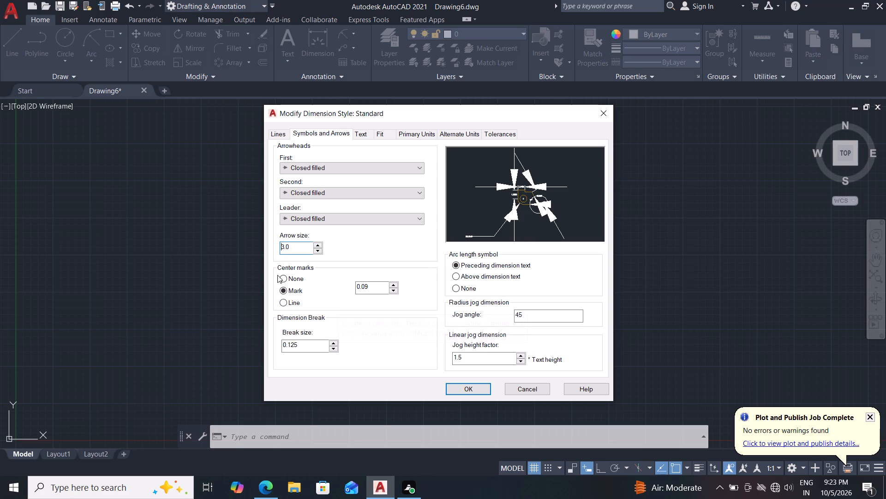
Set the dimension text colour to ByBlock, the fill colour to None and the text height to 3.
{"action": "left_click", "coordinate": [368, 137]}
{"action": "left_click", "coordinate": [390, 177]}
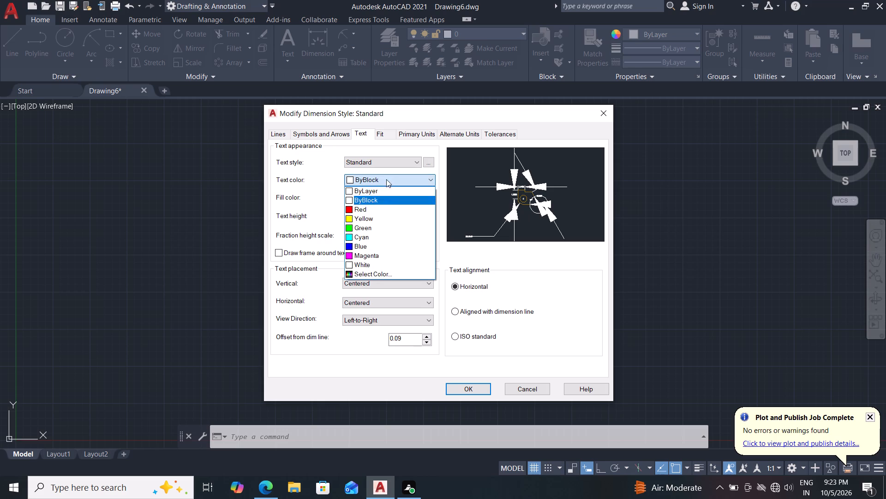
{"action": "left_click", "coordinate": [372, 199]}
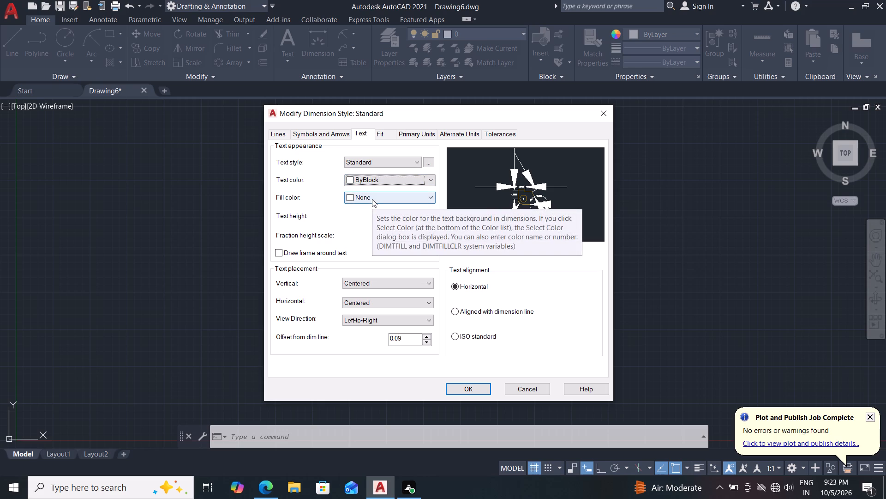
{"action": "left_click", "coordinate": [378, 181]}
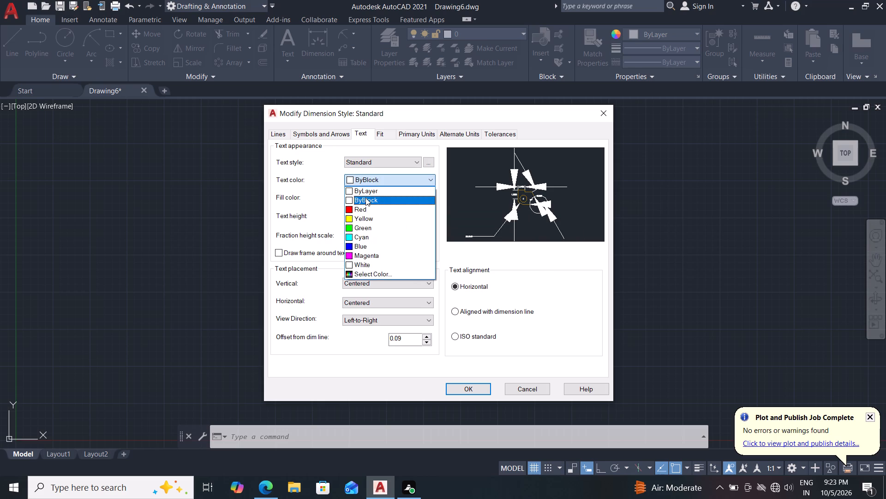
{"action": "left_click", "coordinate": [365, 198]}
{"action": "left_click", "coordinate": [376, 198]}
{"action": "left_click", "coordinate": [366, 213]}
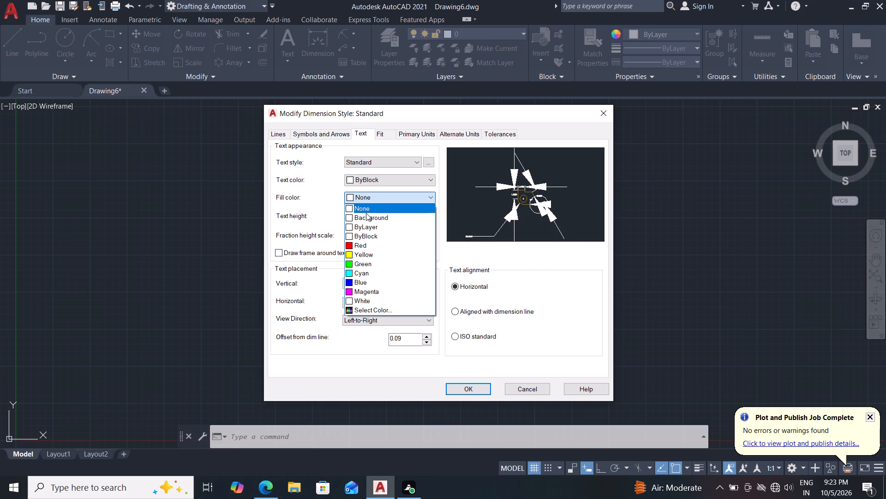
{"action": "left_click_drag", "start_coordinate": [417, 213], "coordinate": [356, 222]}
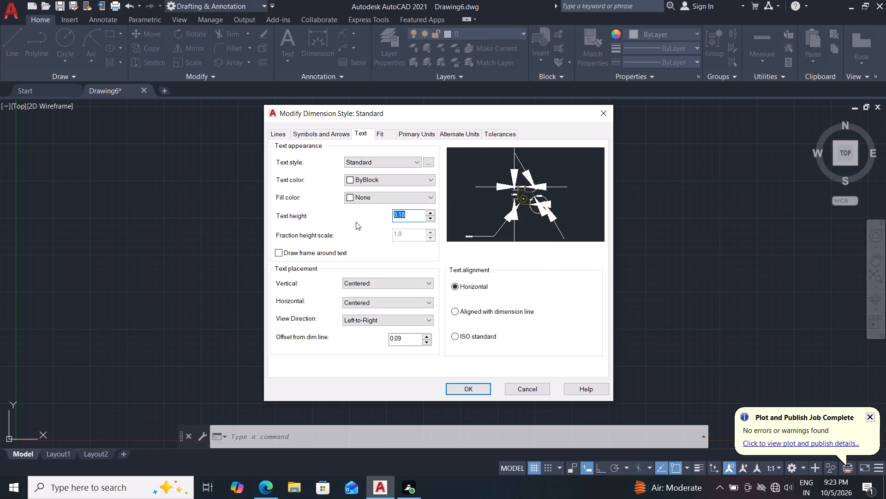
{"action": "key", "text": "3"}
{"action": "key", "text": "Return"}
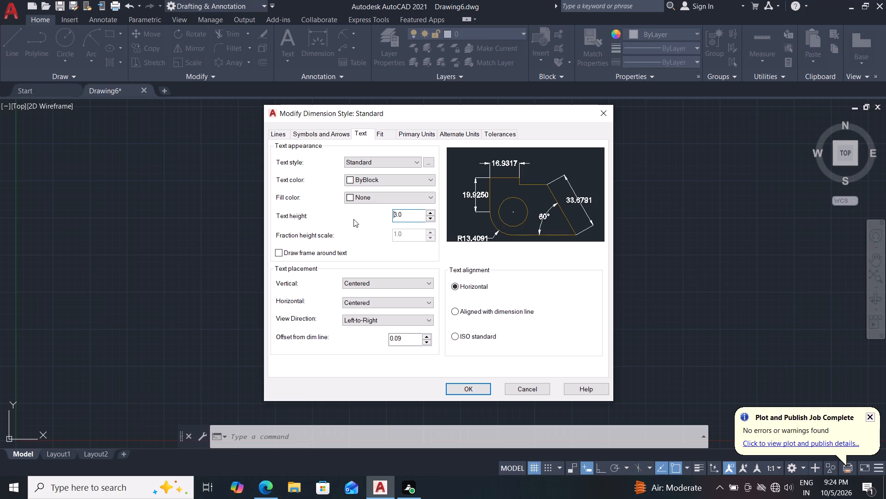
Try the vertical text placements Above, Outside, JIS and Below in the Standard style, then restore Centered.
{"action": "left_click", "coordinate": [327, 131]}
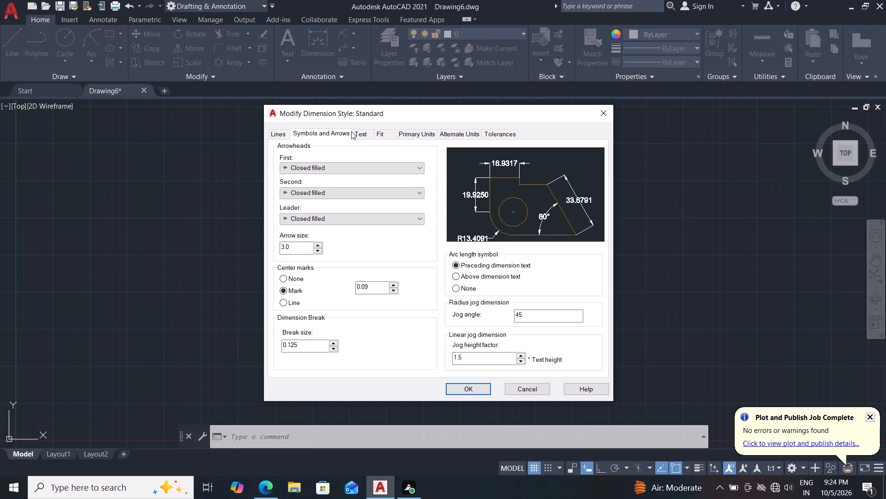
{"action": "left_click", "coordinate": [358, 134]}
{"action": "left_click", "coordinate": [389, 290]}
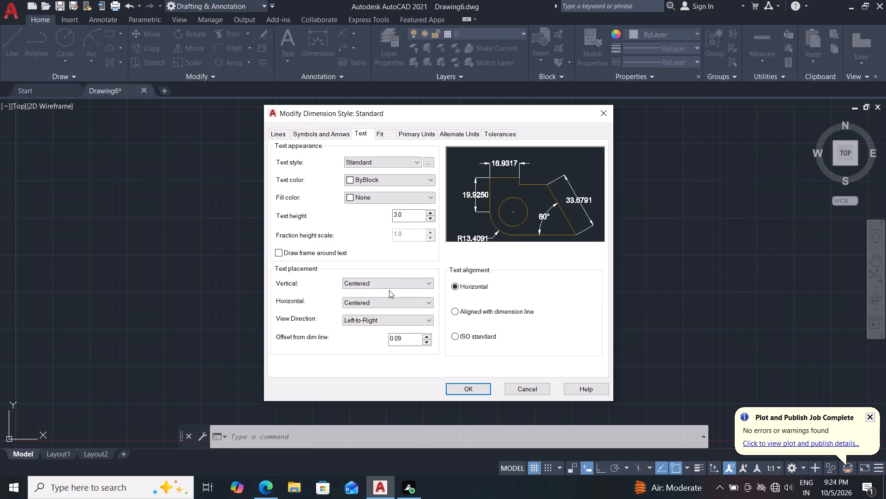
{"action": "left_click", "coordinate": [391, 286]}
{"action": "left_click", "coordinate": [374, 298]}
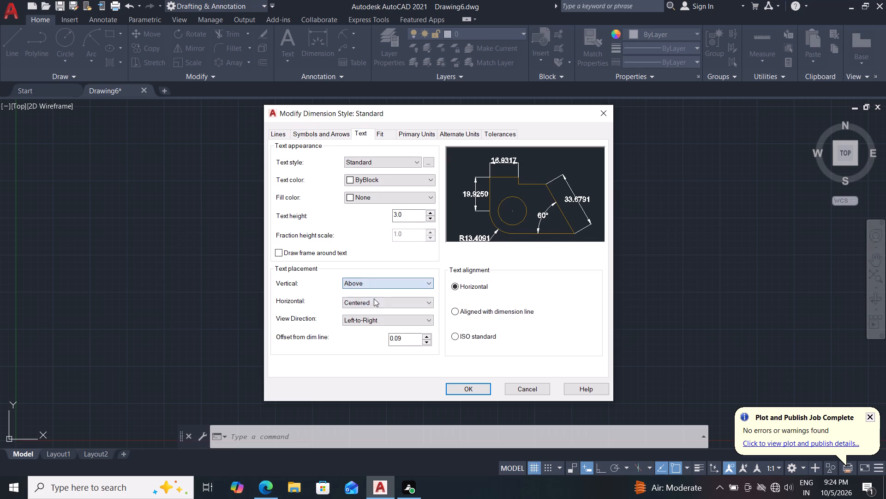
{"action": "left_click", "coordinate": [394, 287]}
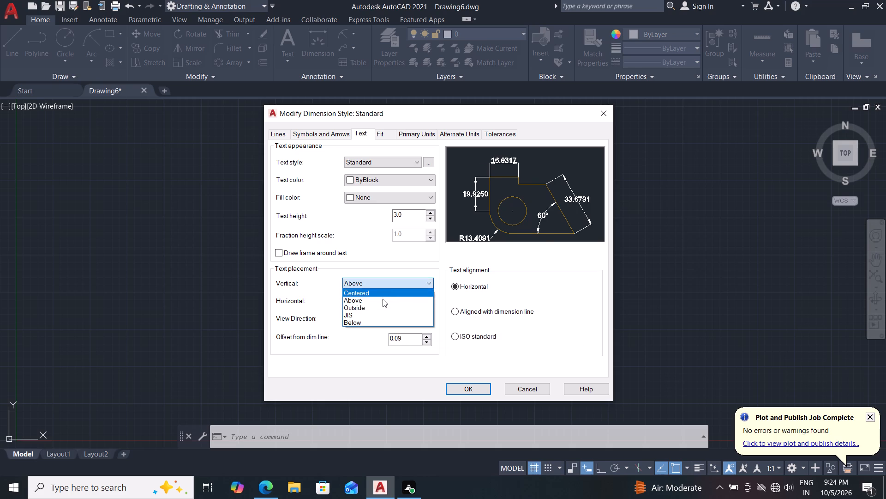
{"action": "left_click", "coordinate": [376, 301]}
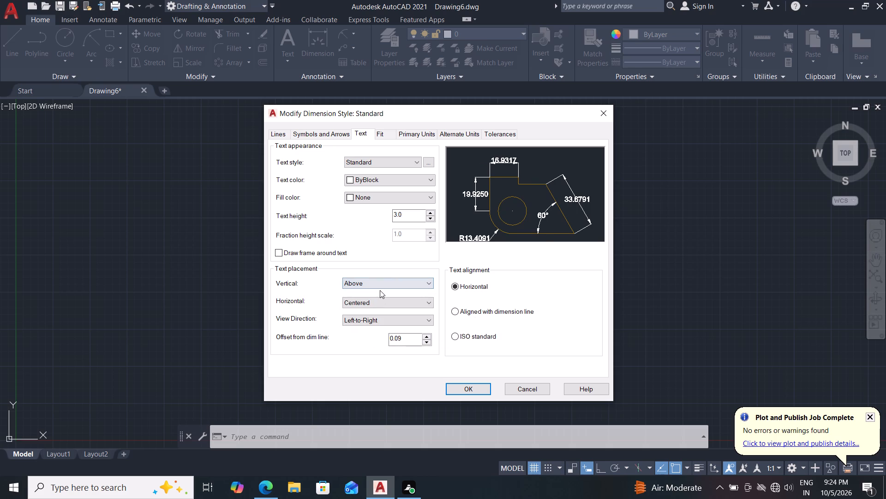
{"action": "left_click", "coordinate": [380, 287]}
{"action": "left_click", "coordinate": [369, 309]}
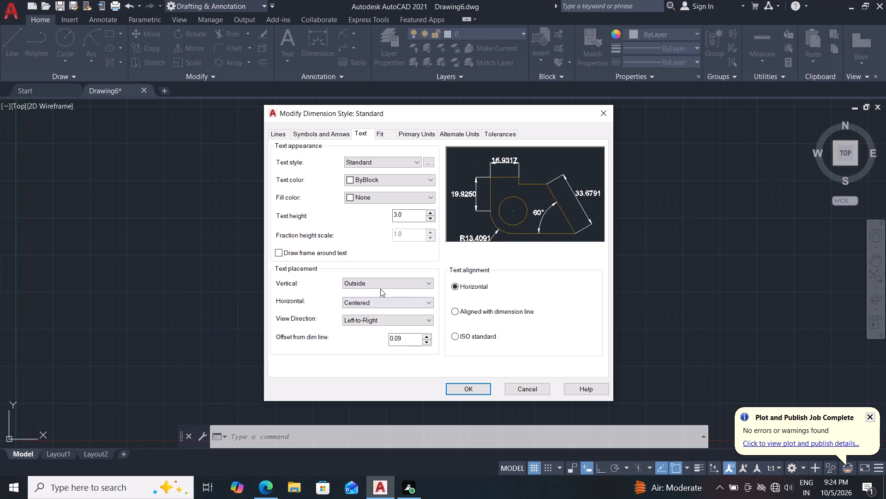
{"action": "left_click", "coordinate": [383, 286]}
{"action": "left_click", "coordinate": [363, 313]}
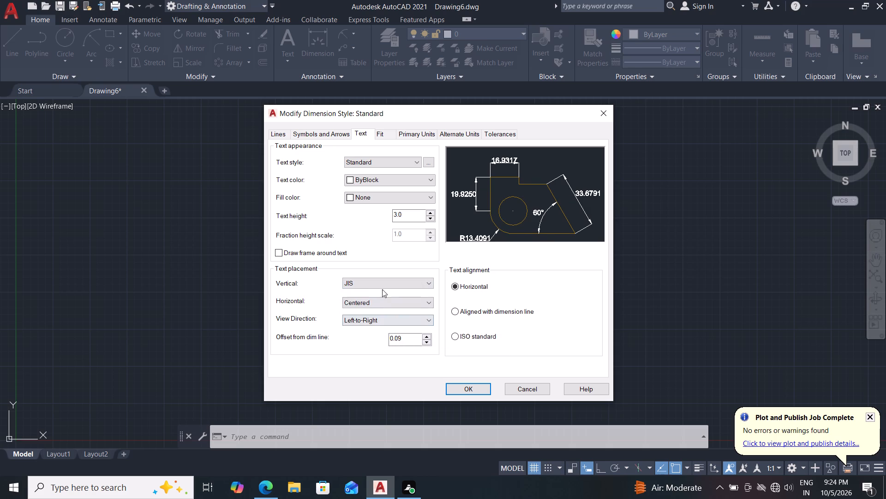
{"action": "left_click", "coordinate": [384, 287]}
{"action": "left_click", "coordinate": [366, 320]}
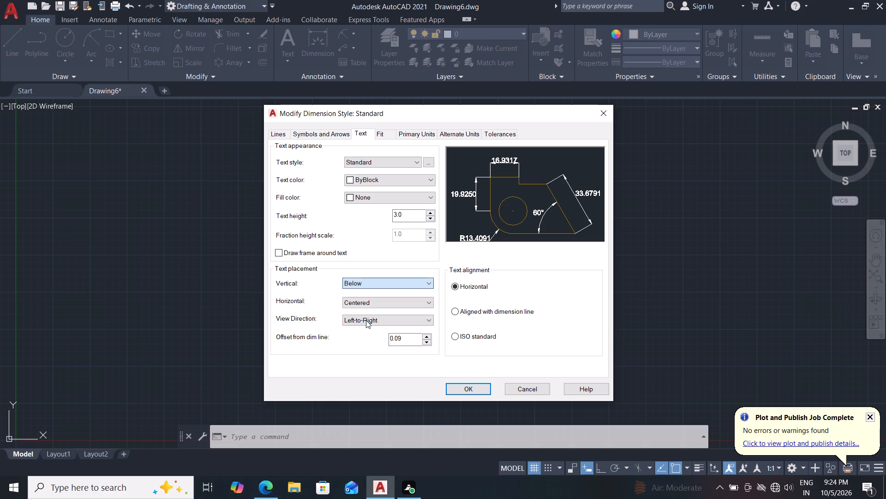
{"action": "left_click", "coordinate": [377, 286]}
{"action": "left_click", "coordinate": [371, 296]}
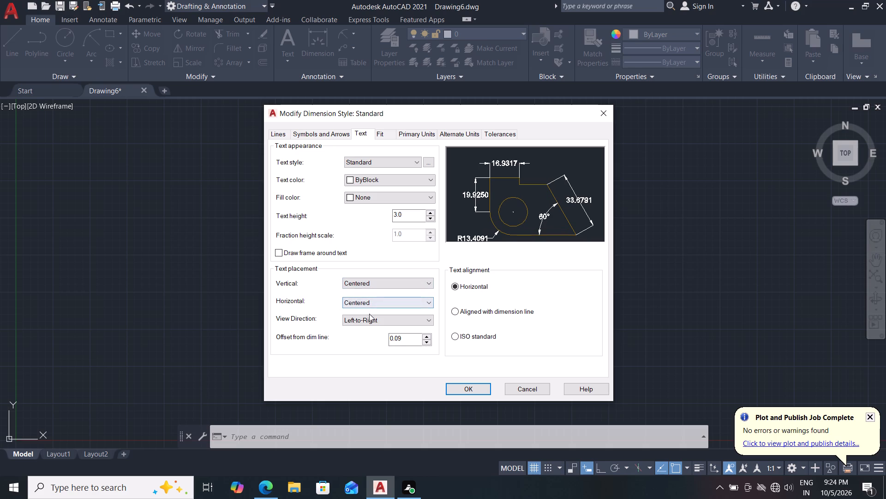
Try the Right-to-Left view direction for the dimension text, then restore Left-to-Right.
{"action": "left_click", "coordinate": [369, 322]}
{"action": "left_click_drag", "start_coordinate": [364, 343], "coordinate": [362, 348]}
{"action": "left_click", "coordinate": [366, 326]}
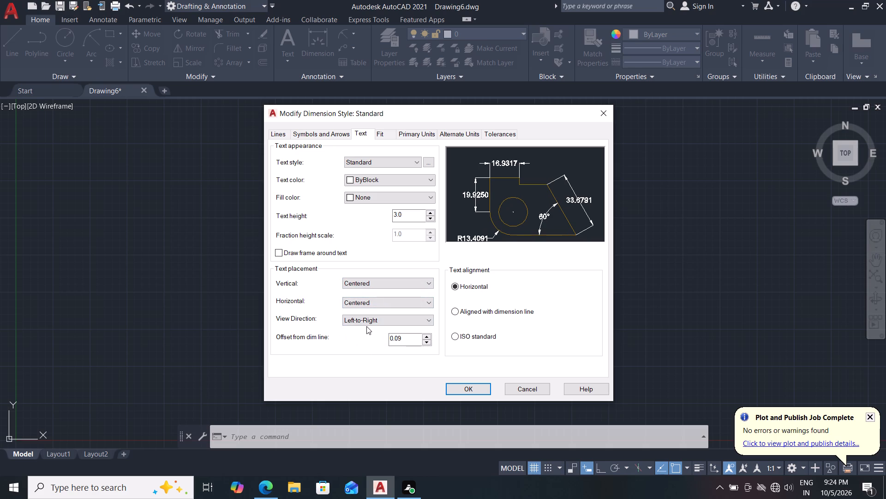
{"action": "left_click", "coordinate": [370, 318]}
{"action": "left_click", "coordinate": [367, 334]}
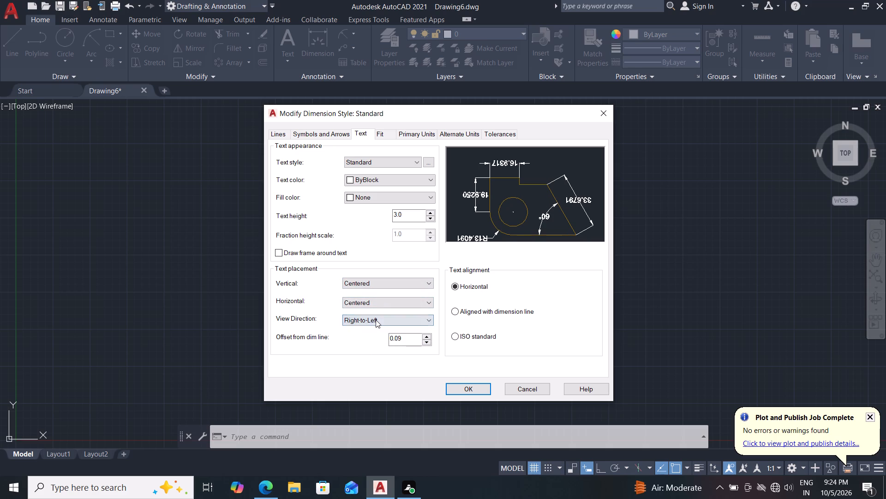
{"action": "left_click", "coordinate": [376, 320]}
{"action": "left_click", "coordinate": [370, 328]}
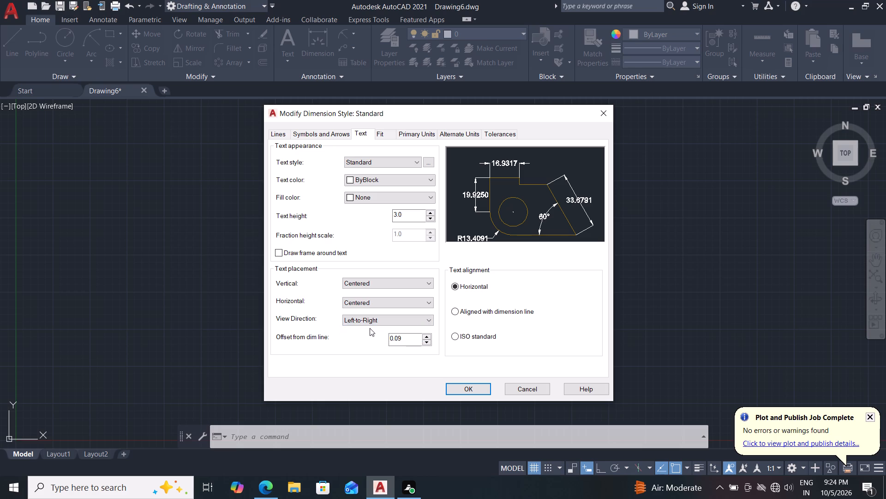
Set the primary linear unit precision to 0.0 with trailing zeros suppressed, and save the Standard dimension style.
{"action": "left_click", "coordinate": [384, 134]}
{"action": "left_click", "coordinate": [403, 137]}
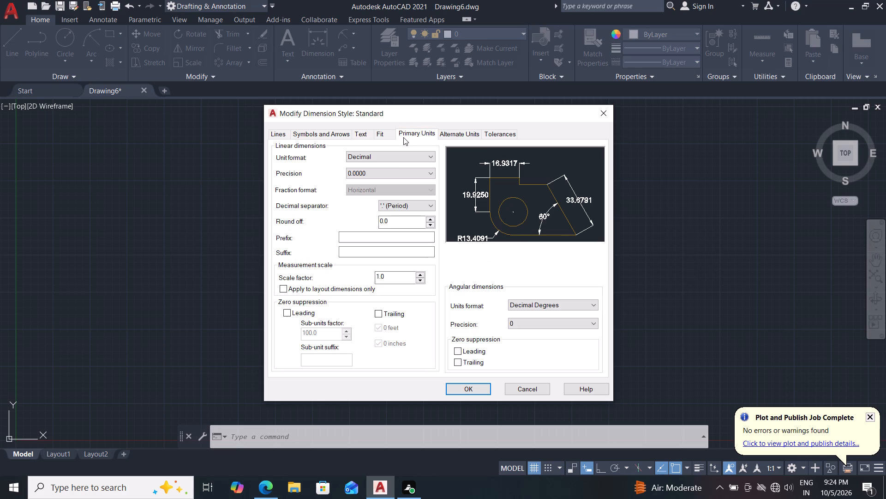
{"action": "left_click", "coordinate": [391, 168]}
{"action": "left_click", "coordinate": [376, 192]}
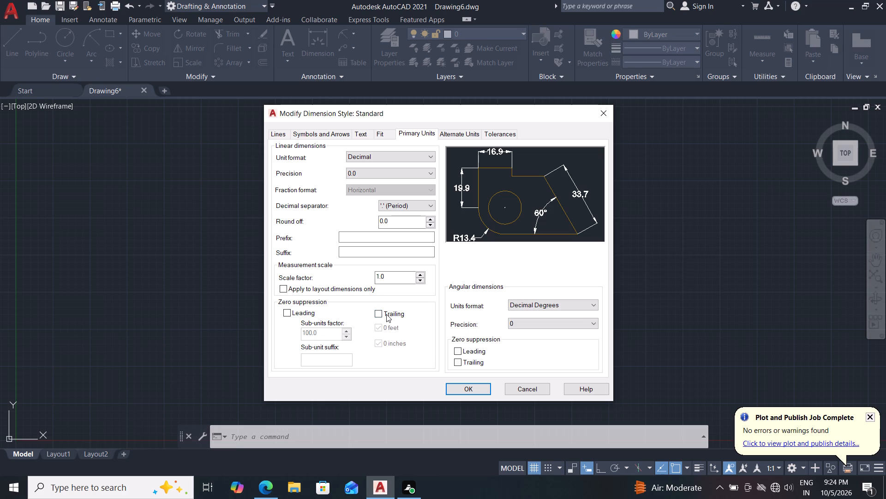
{"action": "left_click", "coordinate": [386, 314]}
{"action": "left_click", "coordinate": [455, 388]}
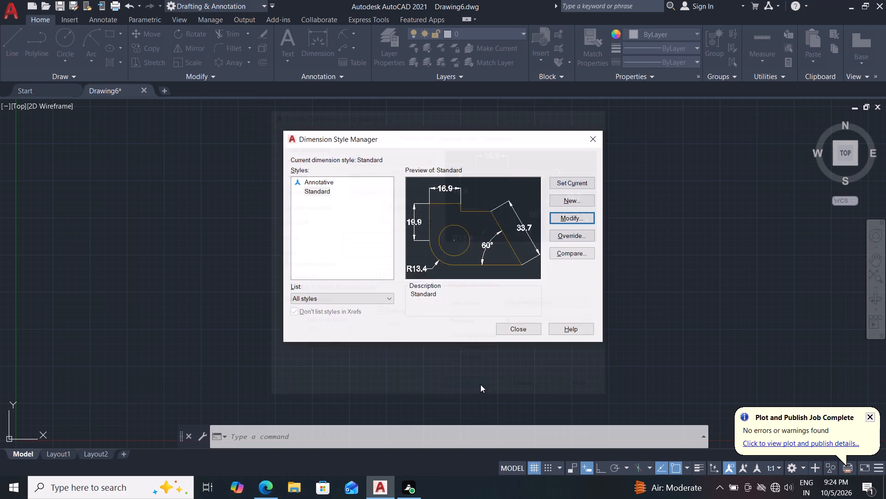
{"action": "left_click", "coordinate": [522, 328]}
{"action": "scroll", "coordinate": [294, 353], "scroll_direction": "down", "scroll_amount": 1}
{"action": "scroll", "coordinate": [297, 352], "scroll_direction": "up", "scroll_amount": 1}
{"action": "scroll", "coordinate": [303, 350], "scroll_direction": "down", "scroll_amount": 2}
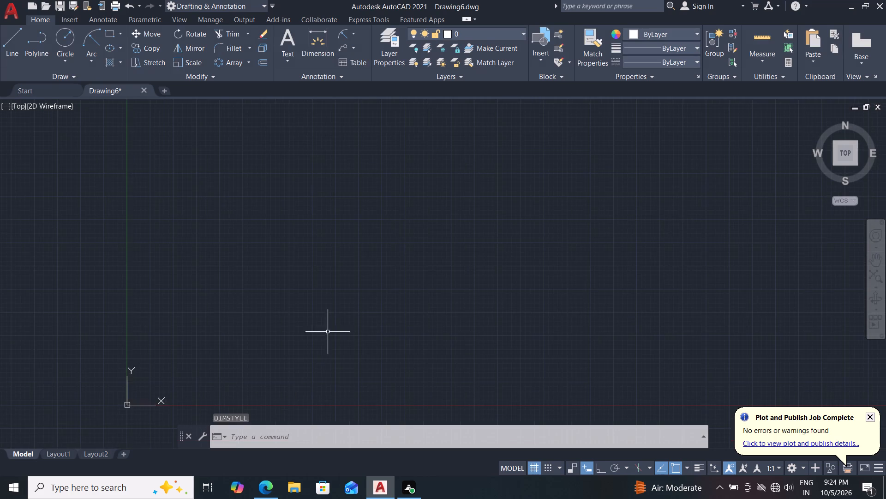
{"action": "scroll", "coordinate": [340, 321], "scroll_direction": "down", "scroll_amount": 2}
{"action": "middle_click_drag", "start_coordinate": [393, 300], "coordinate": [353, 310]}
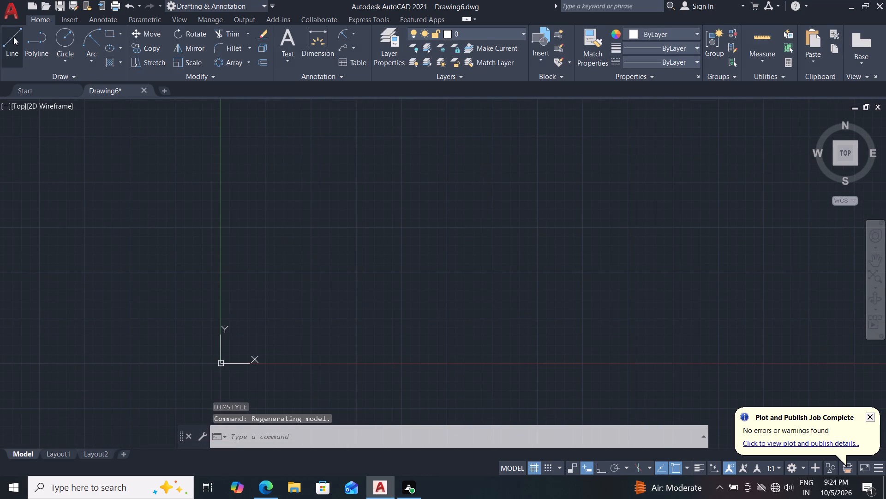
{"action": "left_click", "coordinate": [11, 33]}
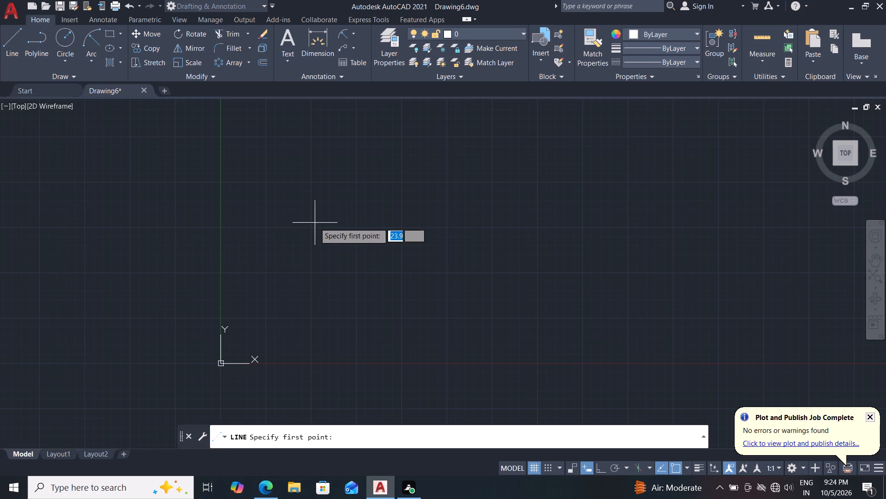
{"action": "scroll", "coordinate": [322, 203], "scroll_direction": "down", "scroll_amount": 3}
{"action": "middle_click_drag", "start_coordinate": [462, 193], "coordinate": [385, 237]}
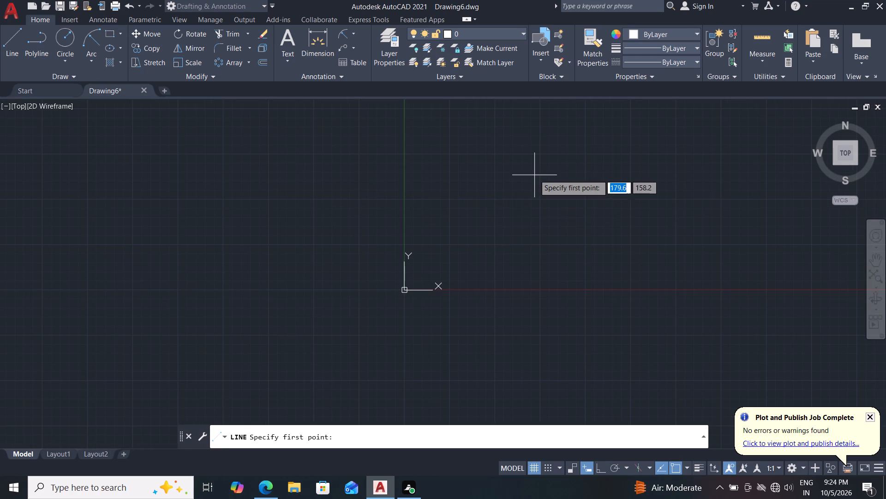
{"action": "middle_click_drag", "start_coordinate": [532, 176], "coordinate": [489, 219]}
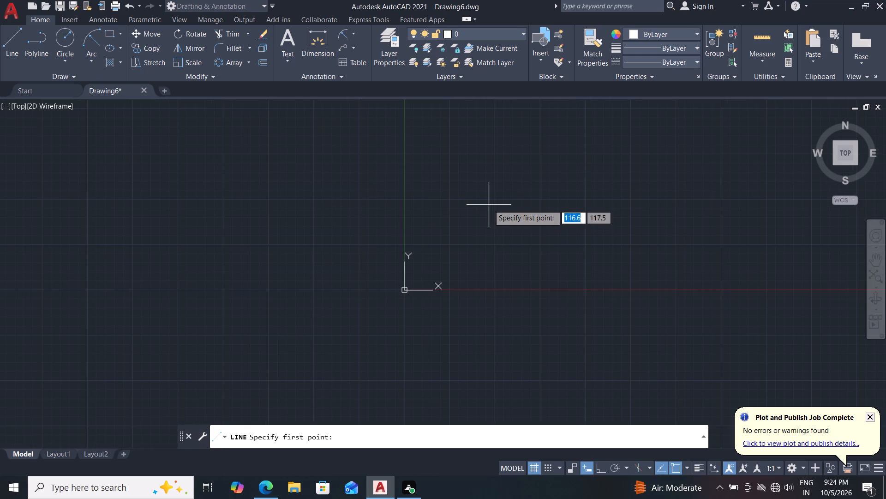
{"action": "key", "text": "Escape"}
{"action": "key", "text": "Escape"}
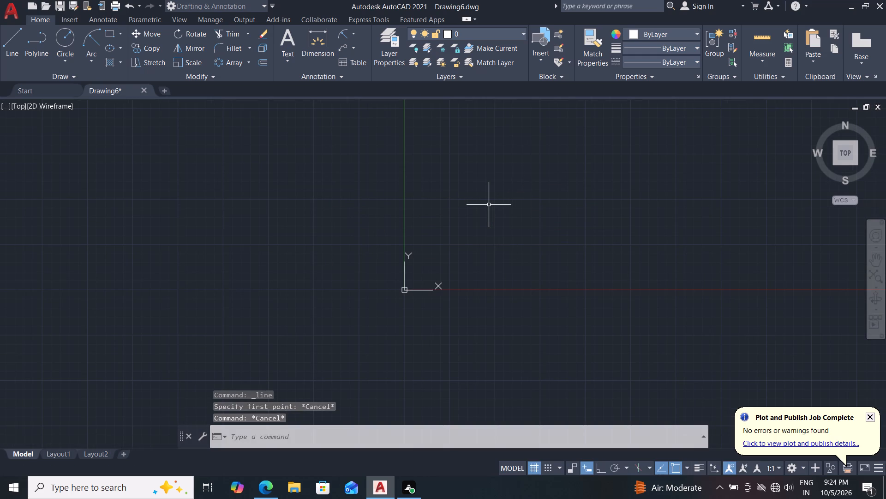
Draw a 78 mm vertical line downward in the empty area above and right of the origin, with Ortho on.
{"action": "middle_click_drag", "start_coordinate": [502, 205], "coordinate": [263, 302]}
{"action": "scroll", "coordinate": [263, 302], "scroll_direction": "down", "scroll_amount": 1}
{"action": "scroll", "coordinate": [310, 292], "scroll_direction": "down", "scroll_amount": 1}
{"action": "middle_click_drag", "start_coordinate": [370, 280], "coordinate": [344, 297]}
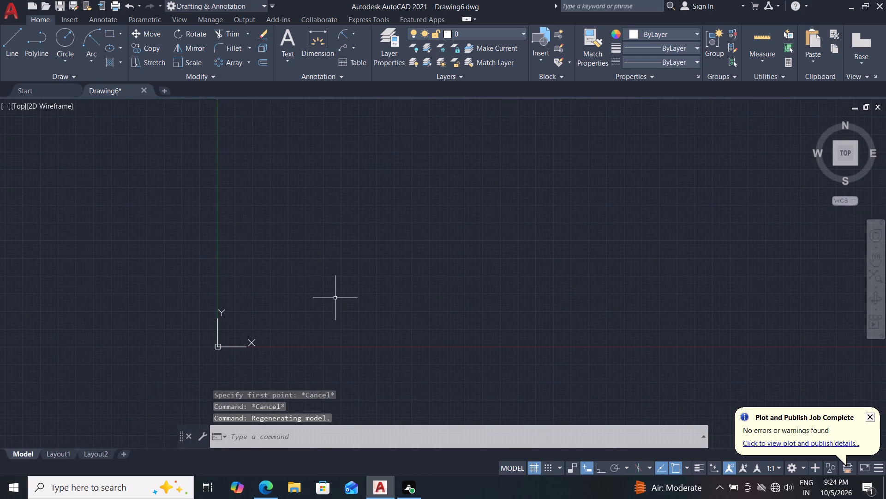
{"action": "left_click", "coordinate": [4, 25]}
{"action": "left_click", "coordinate": [10, 35]}
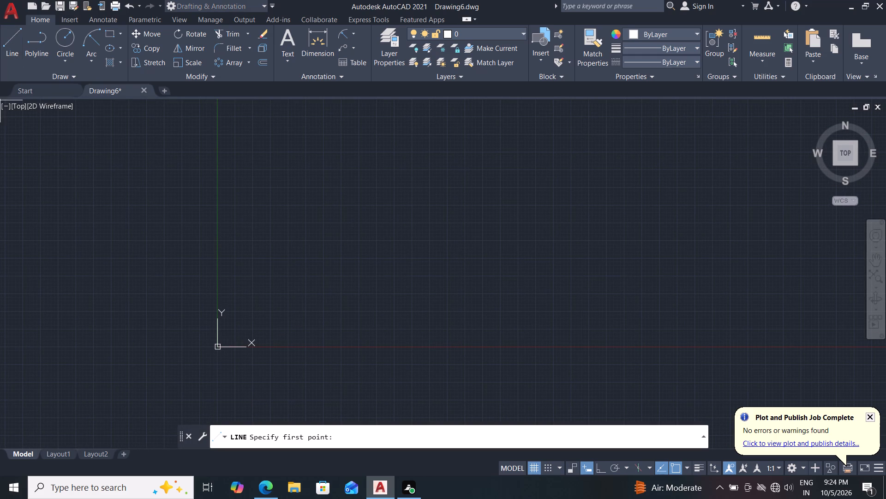
{"action": "left_click", "coordinate": [308, 158]}
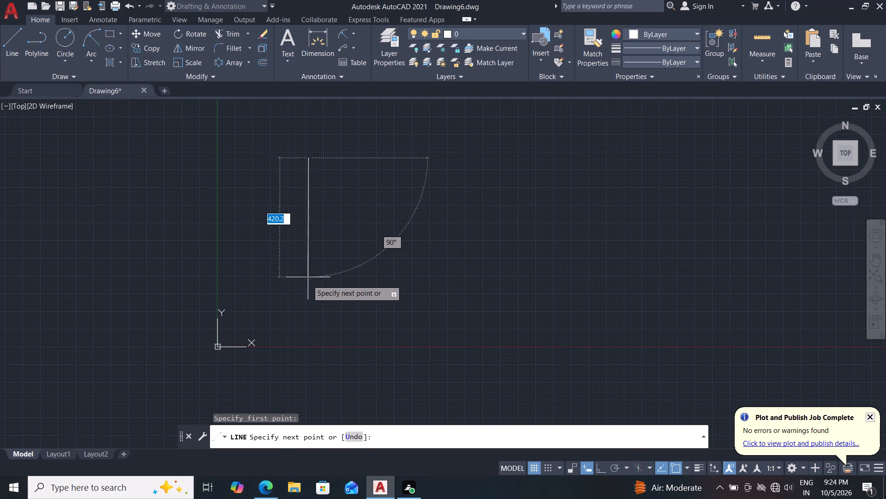
{"action": "key", "text": "F8"}
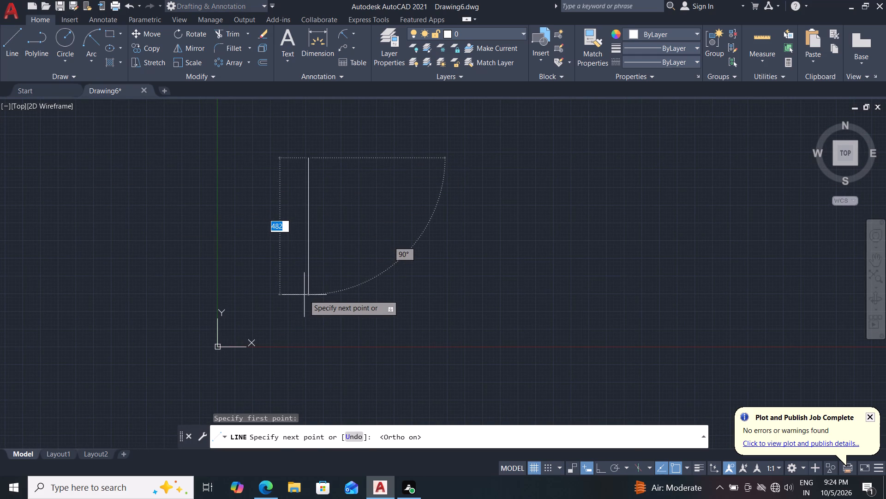
{"action": "type", "text": "78"}
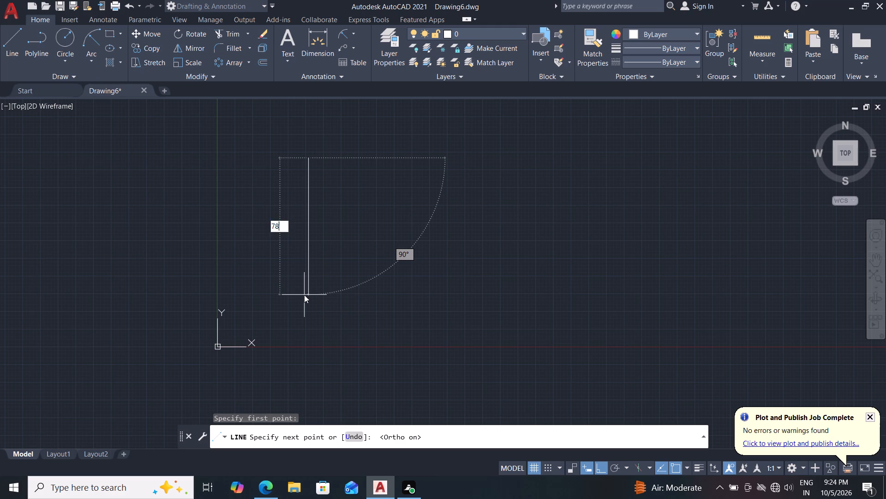
{"action": "key", "text": "Return"}
{"action": "key", "text": "Escape"}
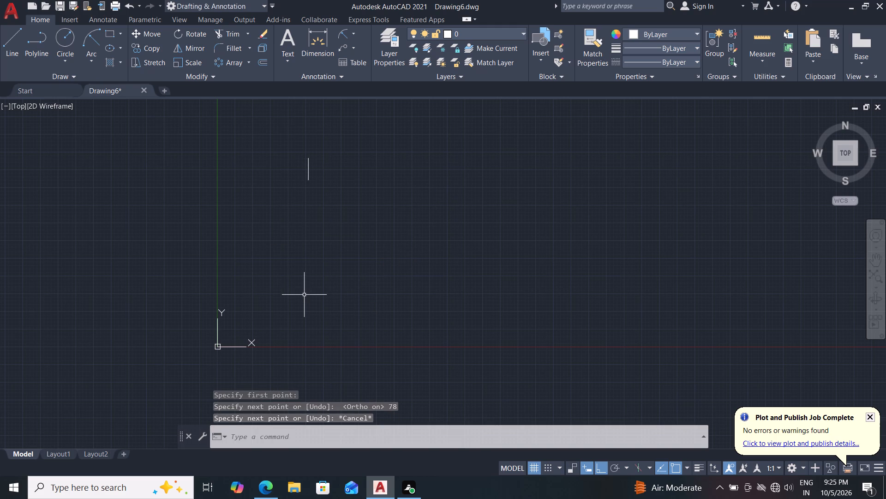
Move the vertical line by its midpoint diagonally down to a spot closer to the origin, with Ortho off.
{"action": "left_click", "coordinate": [322, 138]}
{"action": "left_click", "coordinate": [281, 205]}
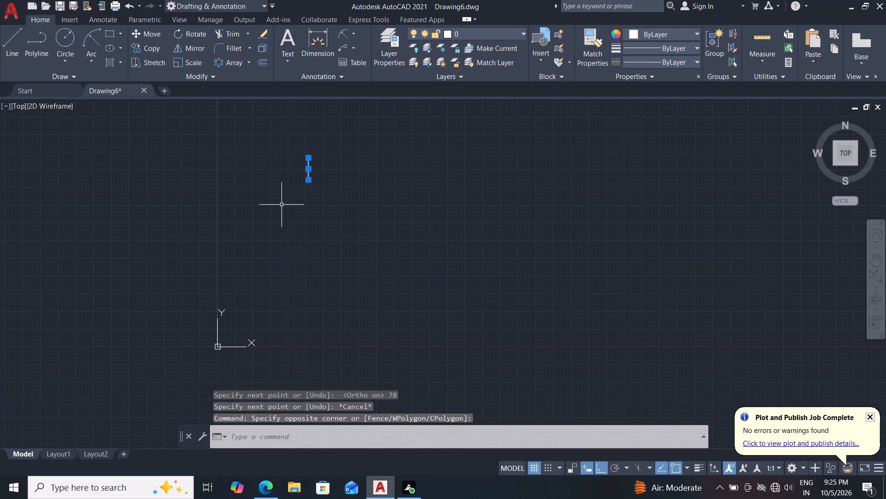
{"action": "key", "text": "m"}
{"action": "key", "text": "Return"}
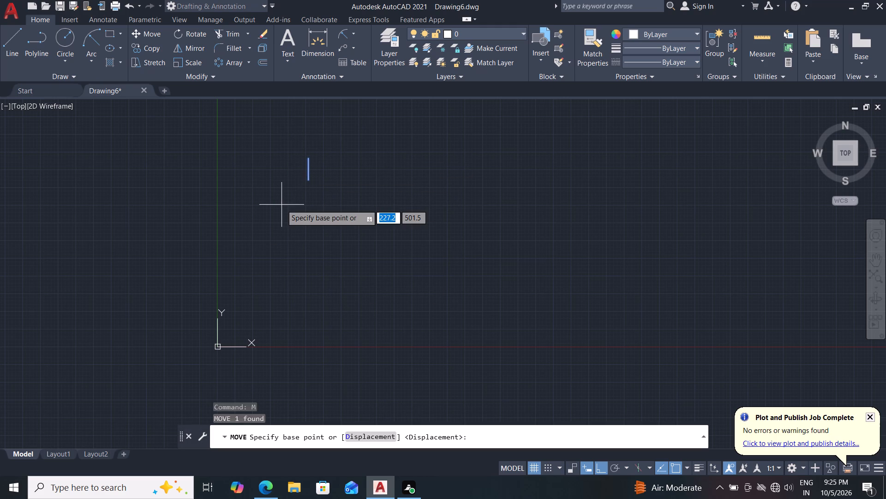
{"action": "left_click_drag", "start_coordinate": [308, 168], "coordinate": [310, 173]}
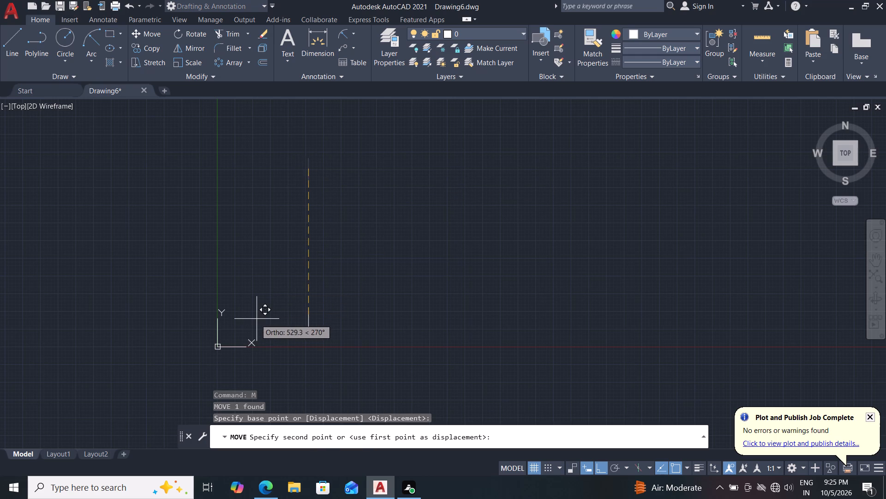
{"action": "key", "text": "F6"}
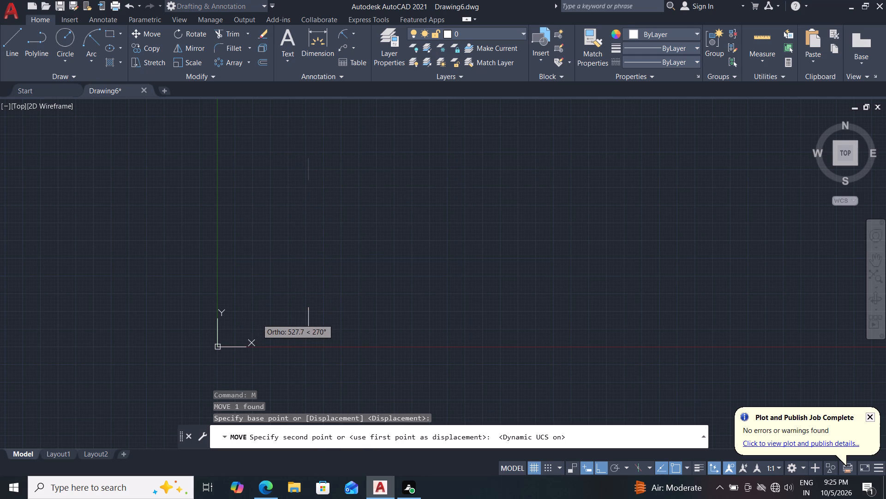
{"action": "key", "text": "F8"}
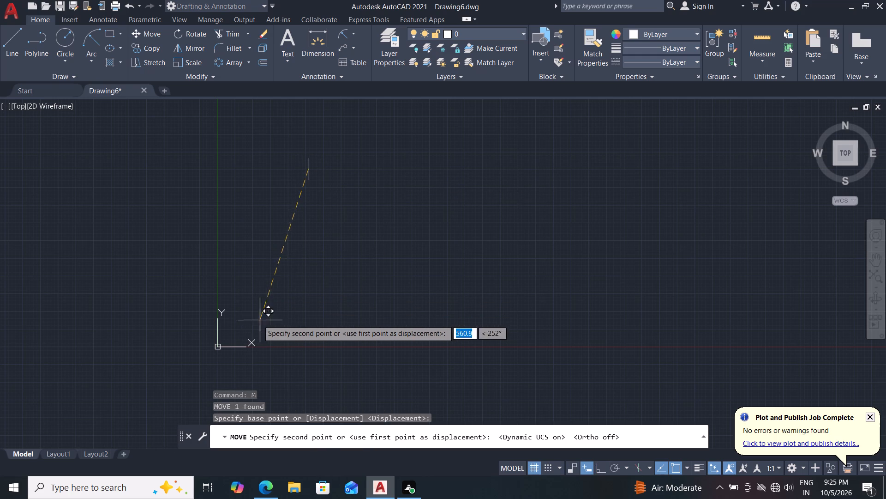
{"action": "left_click", "coordinate": [252, 312]}
Offset the 78 mm vertical line by 8 mm to its right side.
{"action": "scroll", "coordinate": [257, 328], "scroll_direction": "up", "scroll_amount": 3}
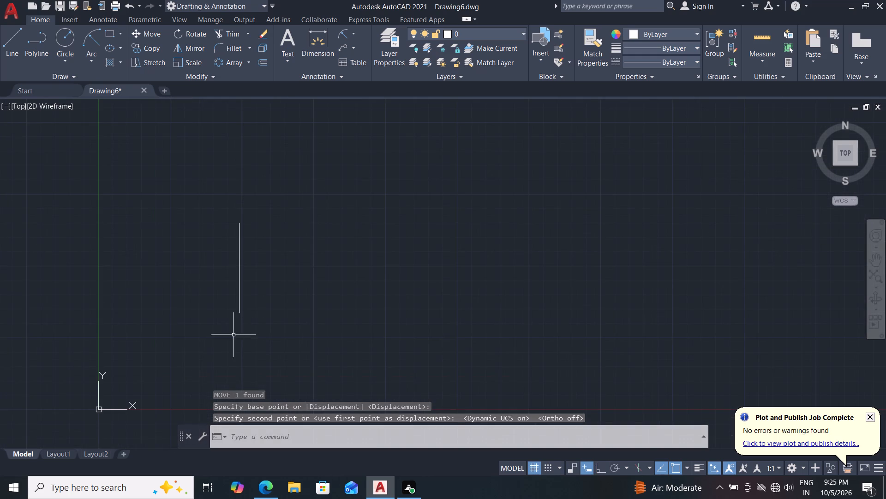
{"action": "middle_click_drag", "start_coordinate": [233, 335], "coordinate": [283, 268]}
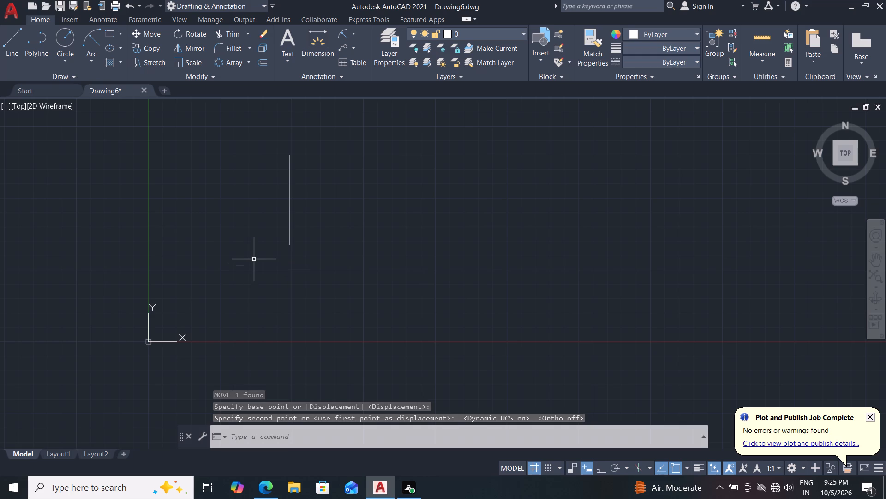
{"action": "key", "text": "o"}
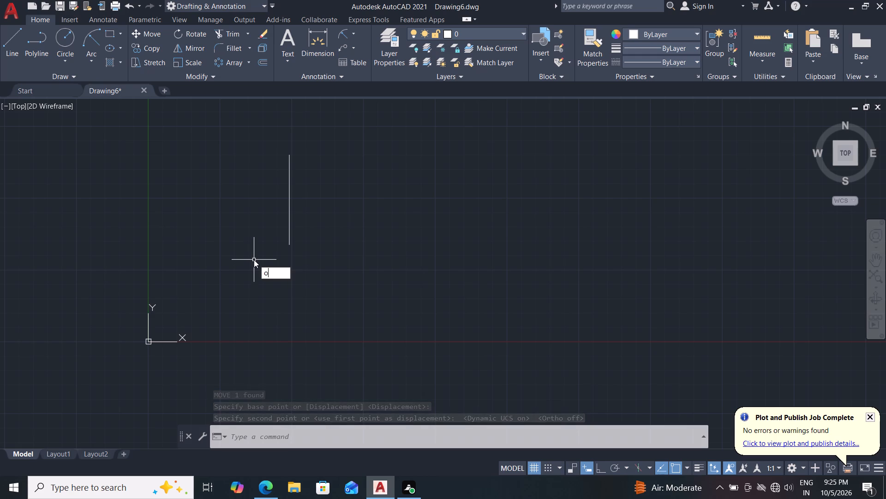
{"action": "key", "text": "Return"}
{"action": "key", "text": "8"}
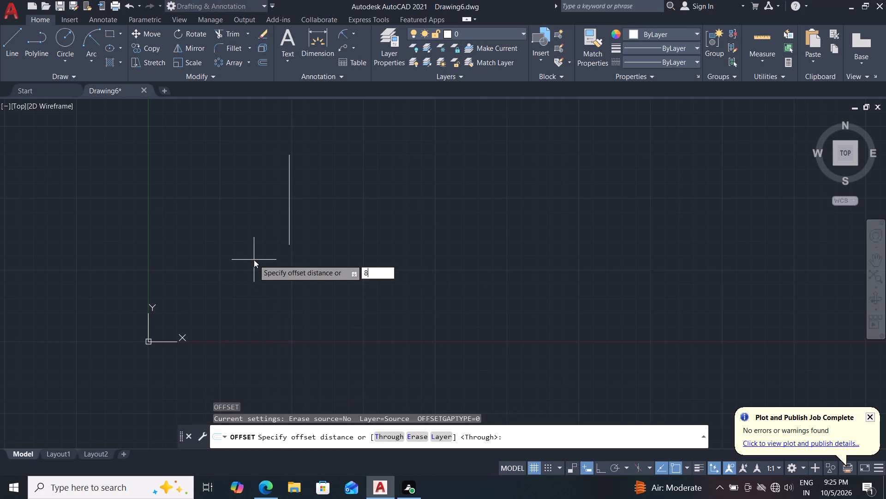
{"action": "key", "text": "Return"}
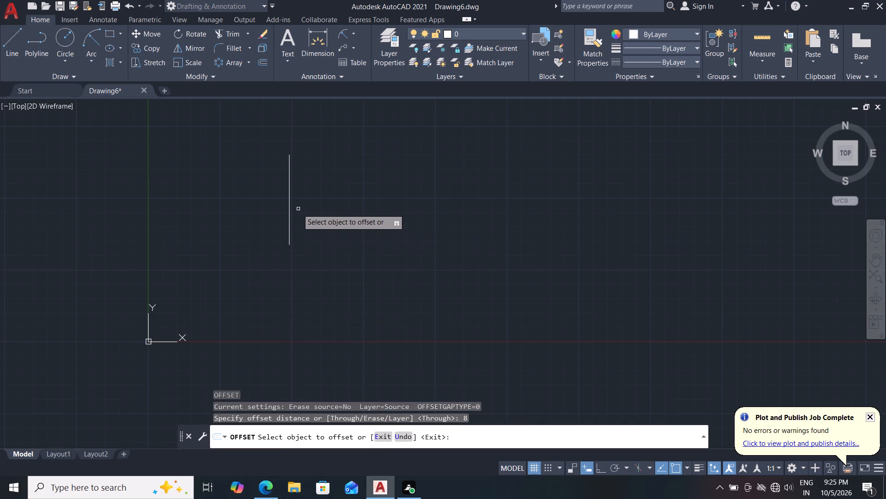
{"action": "left_click", "coordinate": [290, 208]}
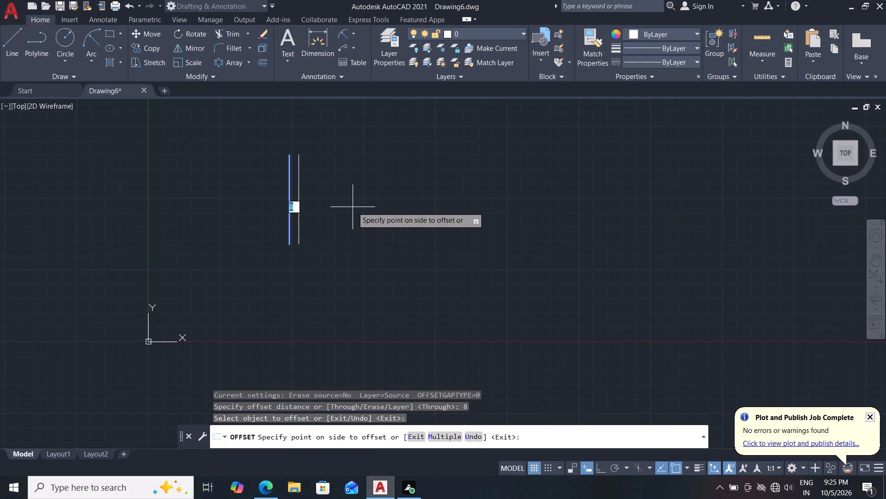
{"action": "left_click", "coordinate": [353, 207]}
Draw two short horizontal lines joining the bottom and top endpoints of the vertical lines to close the narrow rectangle.
{"action": "scroll", "coordinate": [301, 203], "scroll_direction": "up", "scroll_amount": 2}
{"action": "middle_click_drag", "start_coordinate": [301, 202], "coordinate": [311, 258]}
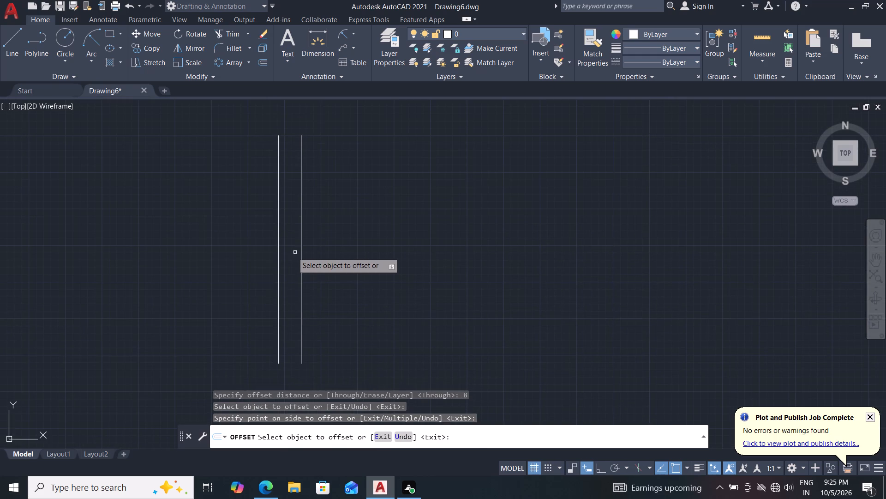
{"action": "left_click", "coordinate": [12, 40]}
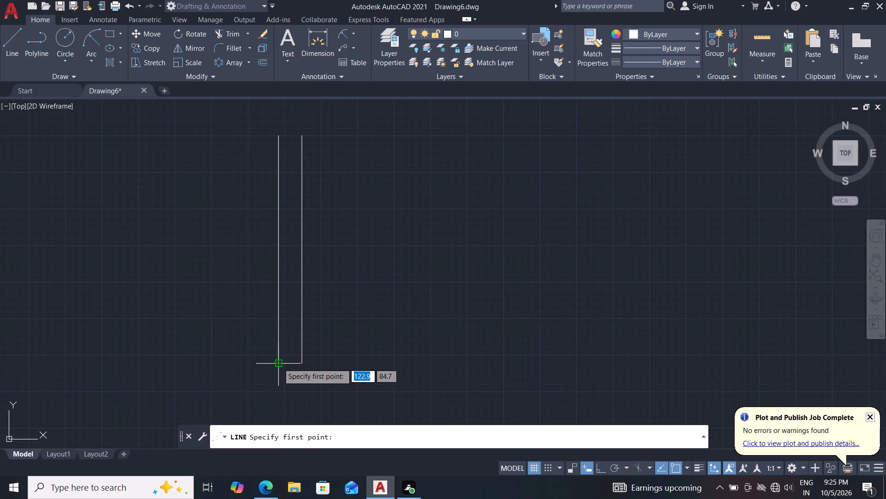
{"action": "left_click_drag", "start_coordinate": [278, 363], "coordinate": [284, 363]}
{"action": "left_click_drag", "start_coordinate": [302, 363], "coordinate": [327, 349]}
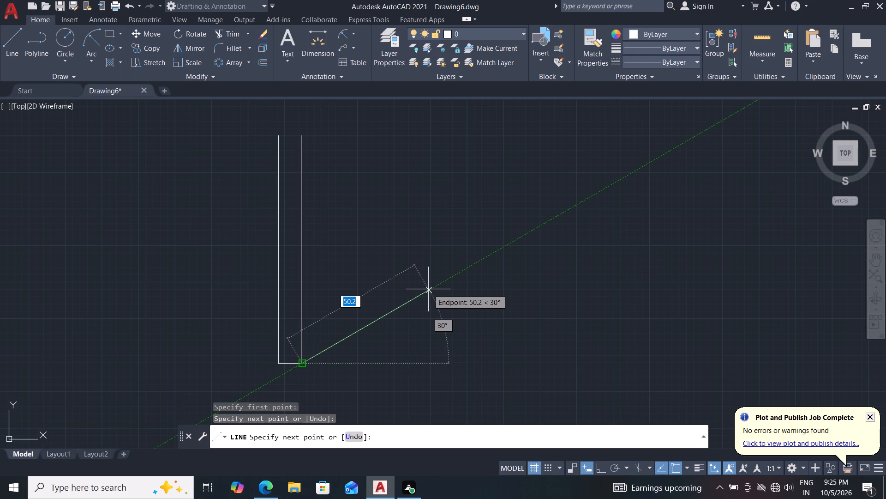
{"action": "key", "text": "Escape"}
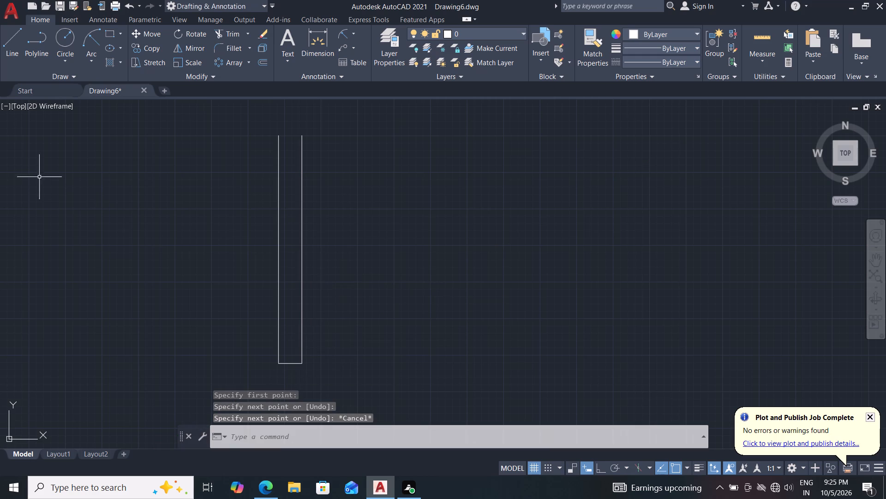
{"action": "left_click", "coordinate": [4, 41]}
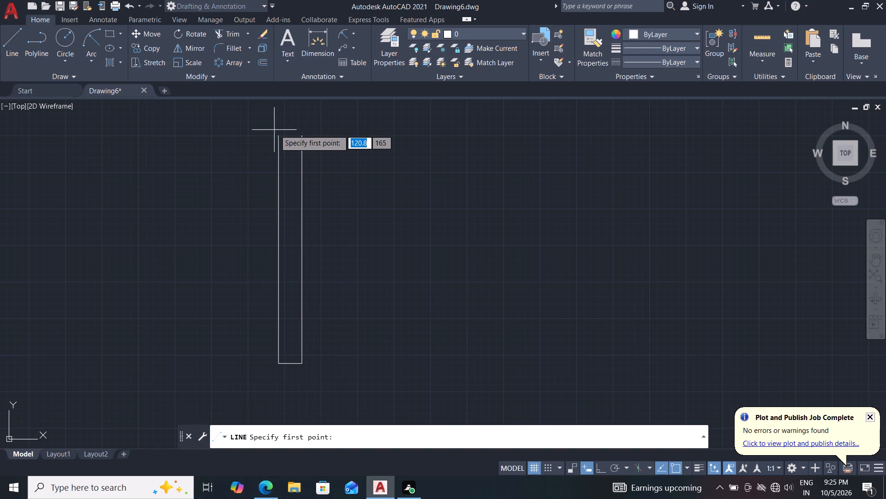
{"action": "left_click", "coordinate": [277, 135]}
{"action": "left_click", "coordinate": [304, 134]}
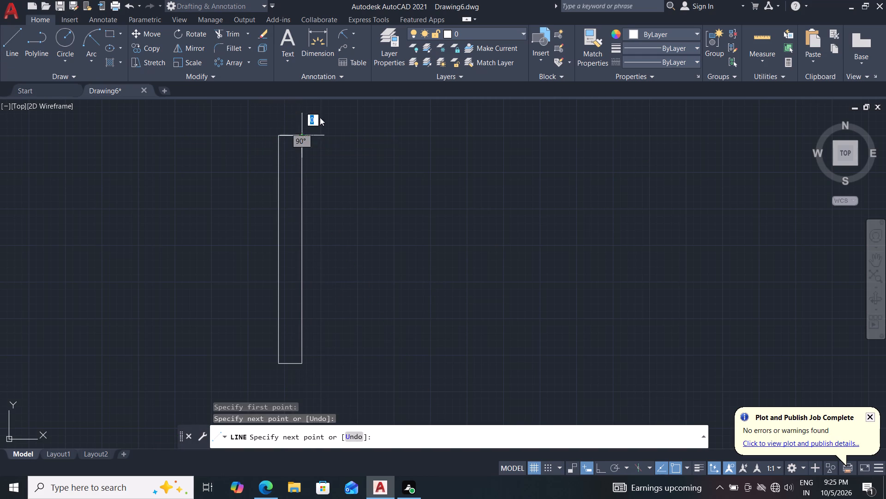
{"action": "key", "text": "Escape"}
{"action": "key", "text": "Escape"}
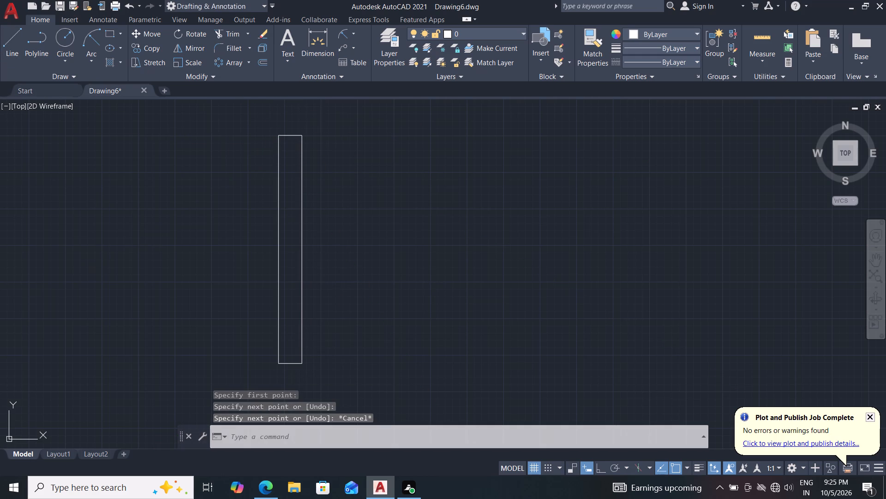
Offset the rectangle's top and bottom edges 4 mm inward.
{"action": "key", "text": "o"}
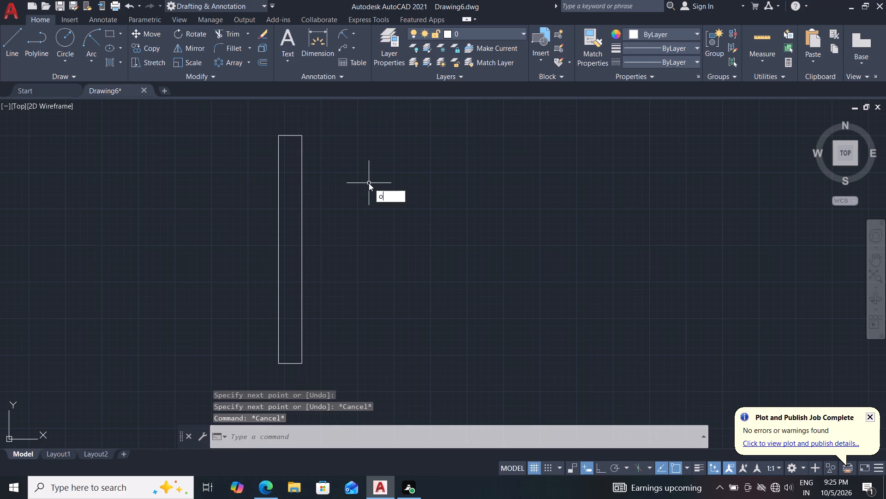
{"action": "key", "text": "Return"}
{"action": "key", "text": "4"}
{"action": "key", "text": "Return"}
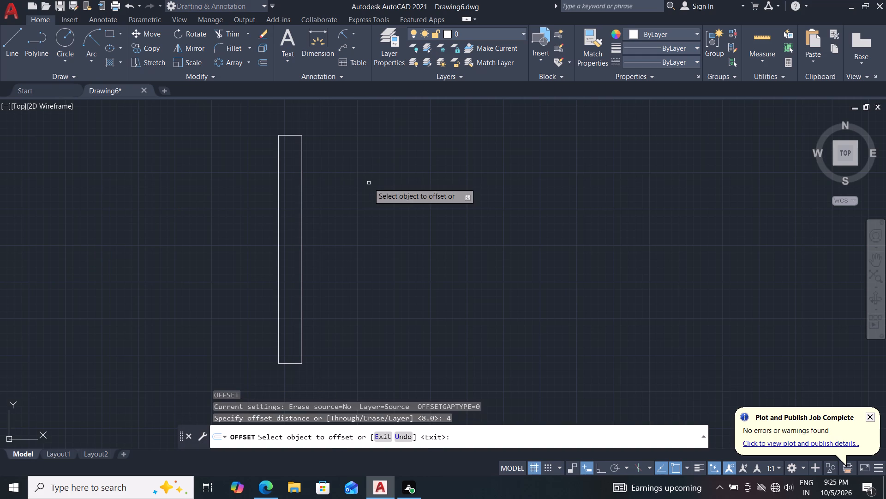
{"action": "left_click", "coordinate": [294, 134]}
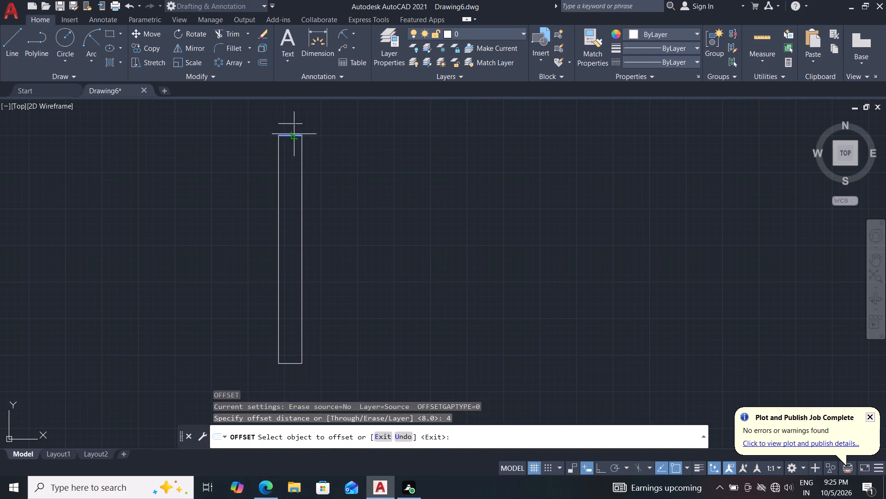
{"action": "left_click", "coordinate": [292, 188]}
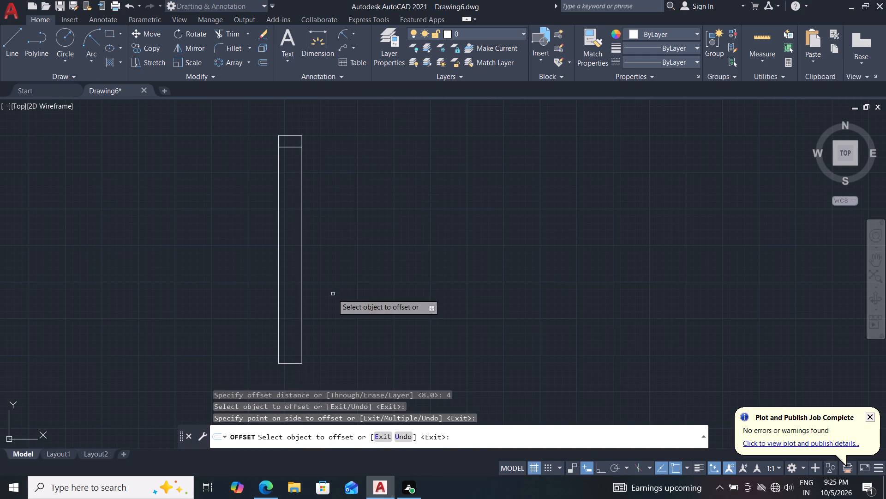
{"action": "left_click_drag", "start_coordinate": [290, 364], "coordinate": [290, 359]}
{"action": "left_click_drag", "start_coordinate": [297, 328], "coordinate": [297, 323]}
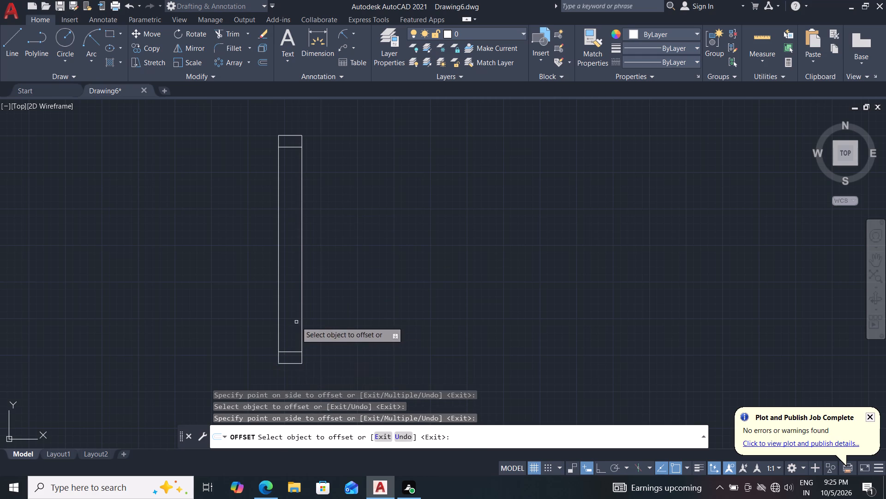
Draw a horizontal centre line across the rectangle between the midpoints of its two long sides.
{"action": "left_click", "coordinate": [10, 49]}
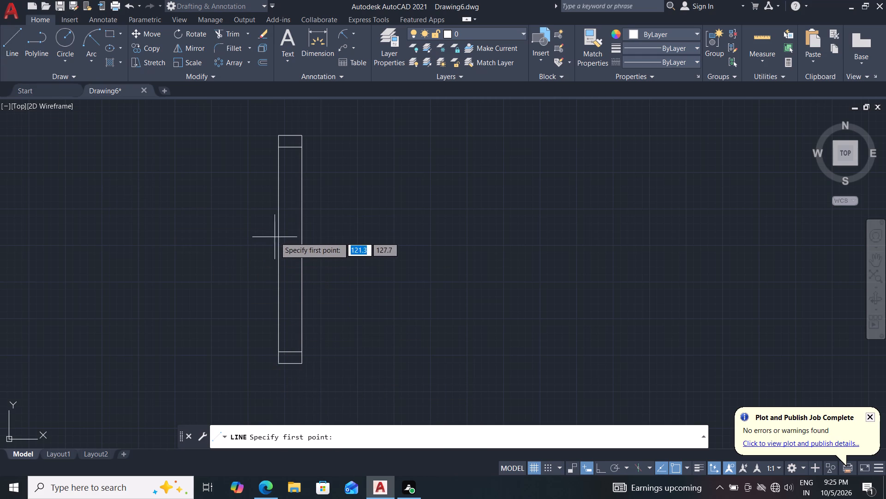
{"action": "left_click", "coordinate": [280, 248]}
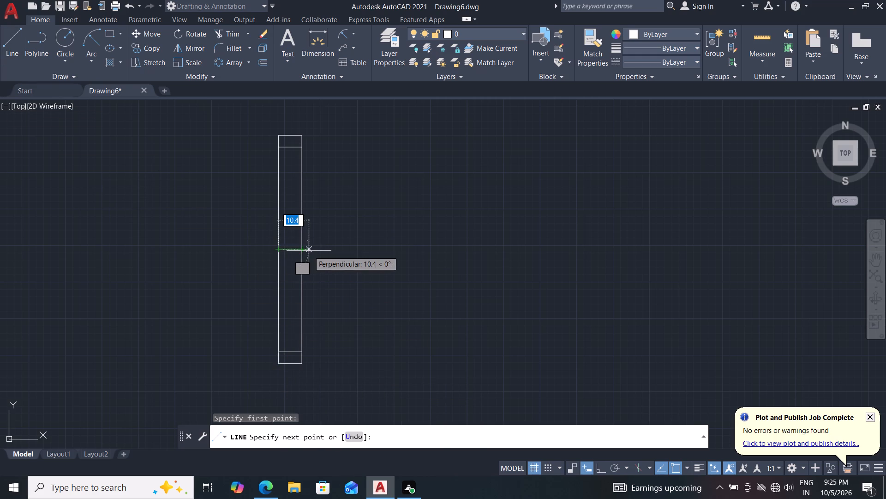
{"action": "left_click_drag", "start_coordinate": [302, 250], "coordinate": [317, 247]}
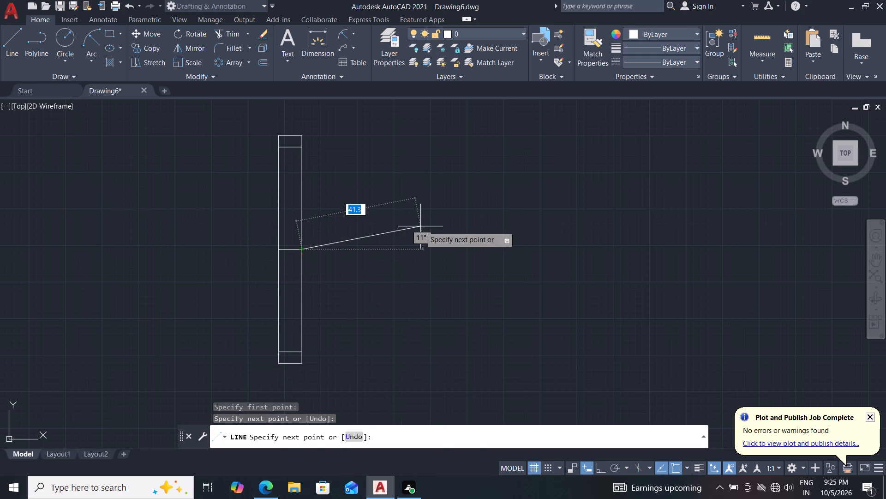
{"action": "key", "text": "Escape"}
{"action": "key", "text": "Escape"}
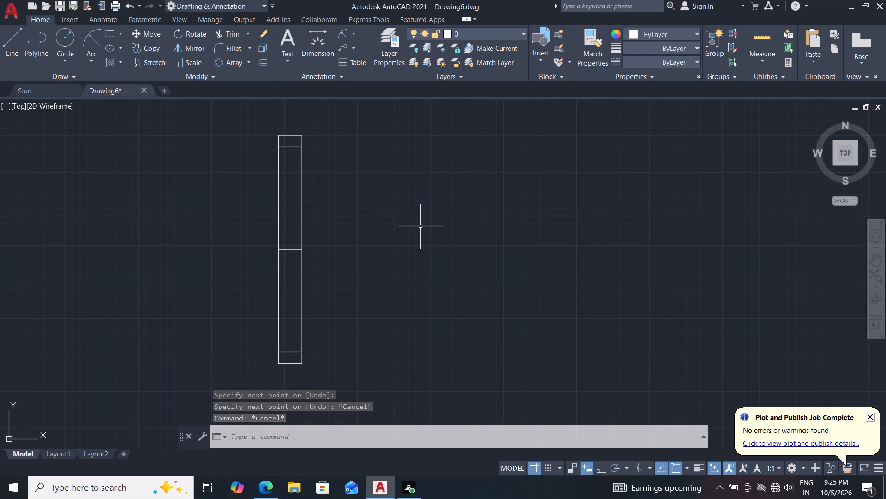
Offset the horizontal centre line 30 mm upward and 30 mm downward inside the rectangle.
{"action": "key", "text": "o"}
{"action": "key", "text": "Return"}
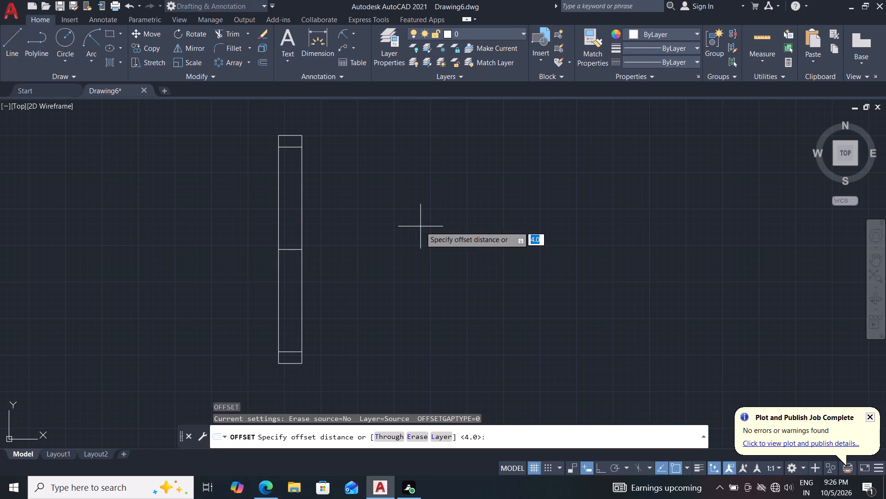
{"action": "type", "text": "30"}
{"action": "key", "text": "Return"}
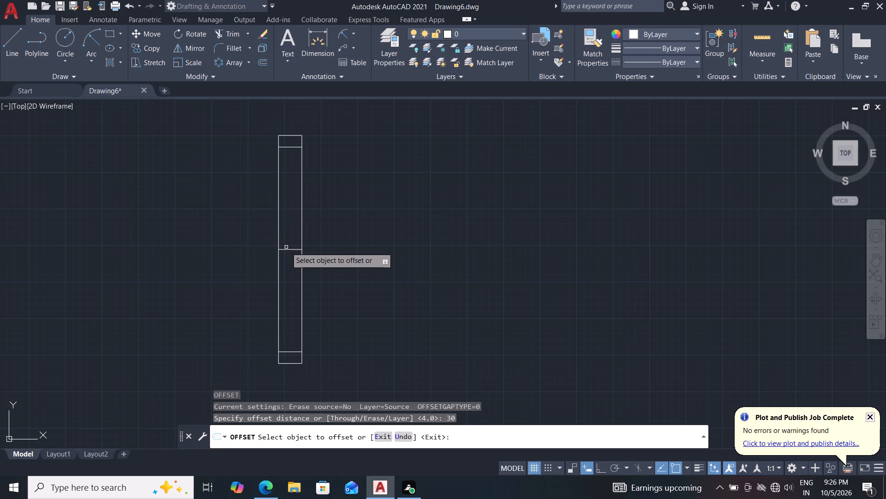
{"action": "left_click_drag", "start_coordinate": [288, 249], "coordinate": [288, 245]}
{"action": "left_click", "coordinate": [301, 188]}
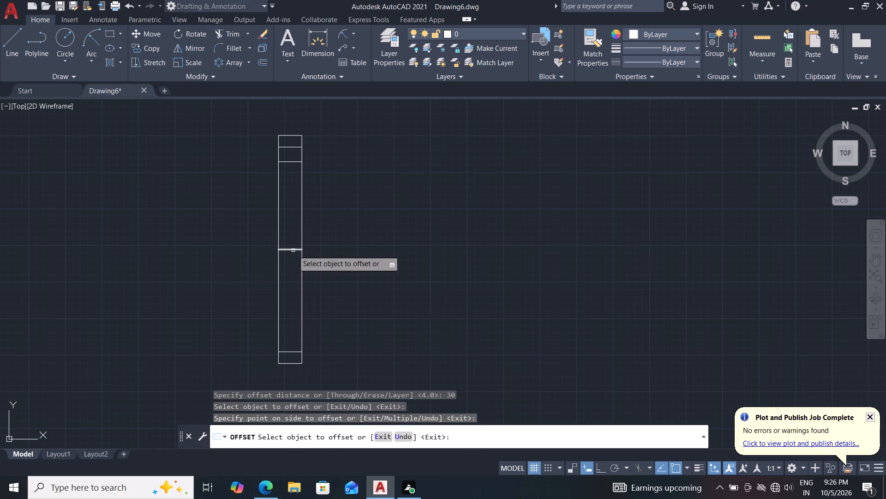
{"action": "left_click", "coordinate": [293, 250]}
{"action": "left_click_drag", "start_coordinate": [291, 295], "coordinate": [340, 271]}
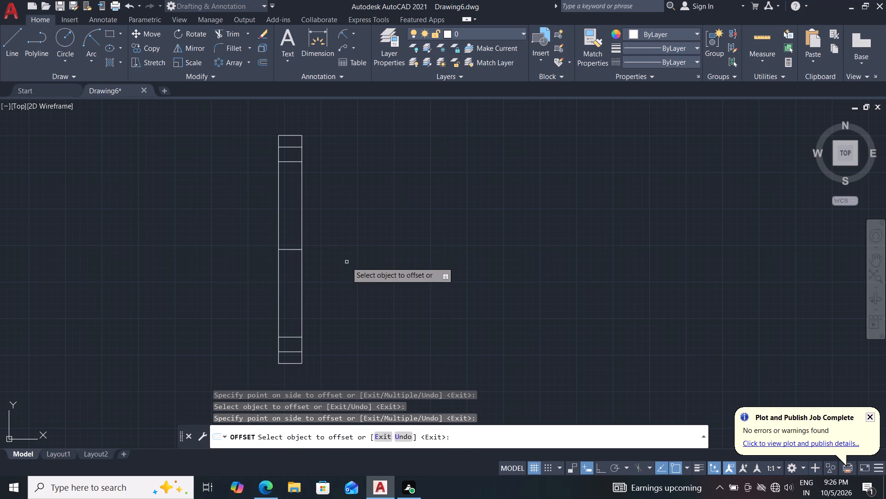
{"action": "key", "text": "Escape"}
{"action": "key", "text": "Escape"}
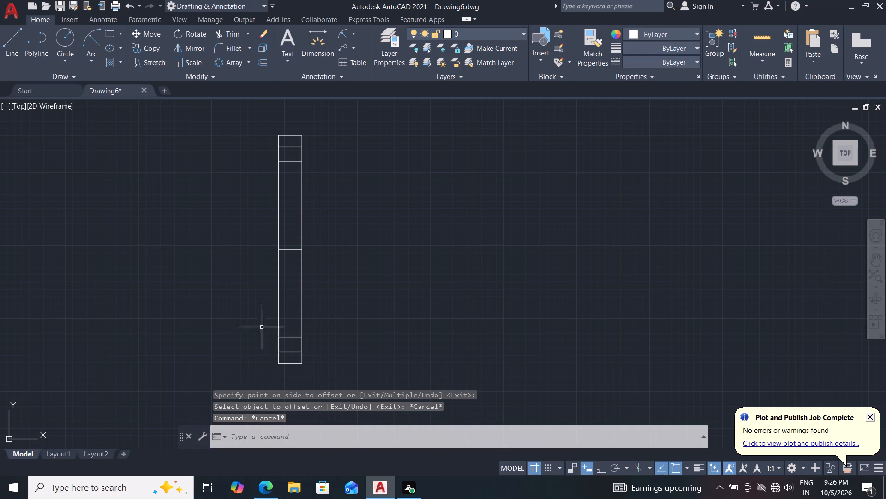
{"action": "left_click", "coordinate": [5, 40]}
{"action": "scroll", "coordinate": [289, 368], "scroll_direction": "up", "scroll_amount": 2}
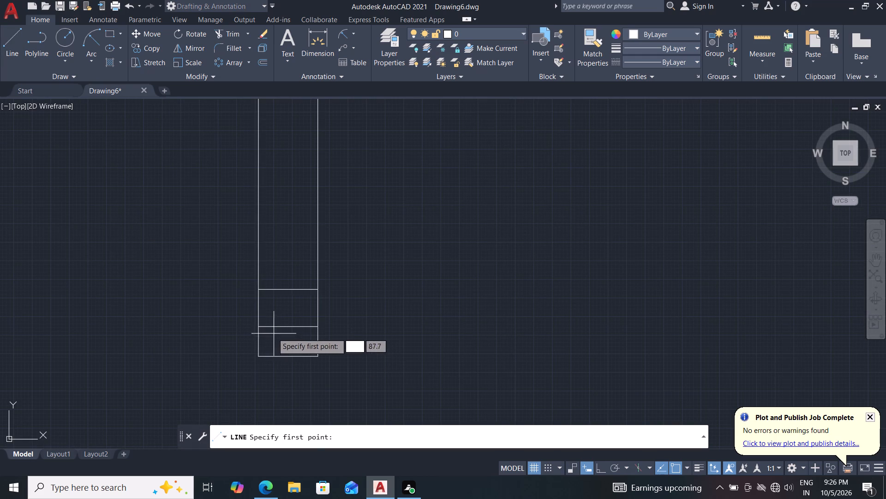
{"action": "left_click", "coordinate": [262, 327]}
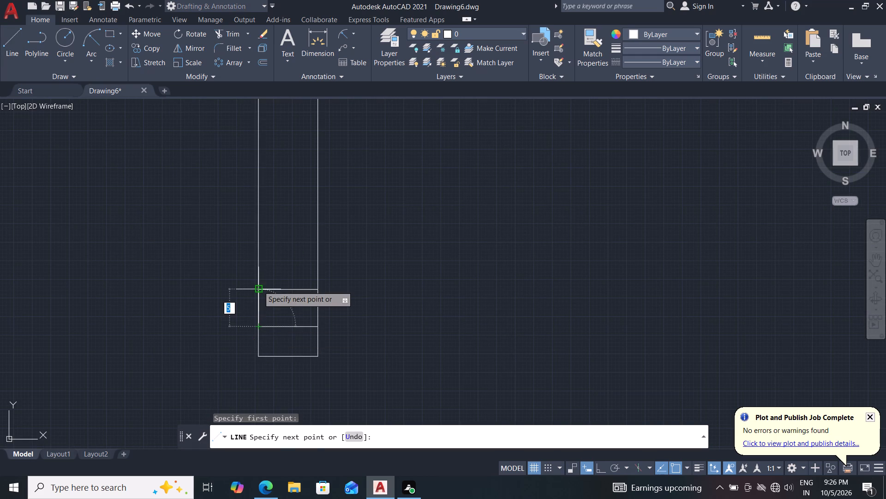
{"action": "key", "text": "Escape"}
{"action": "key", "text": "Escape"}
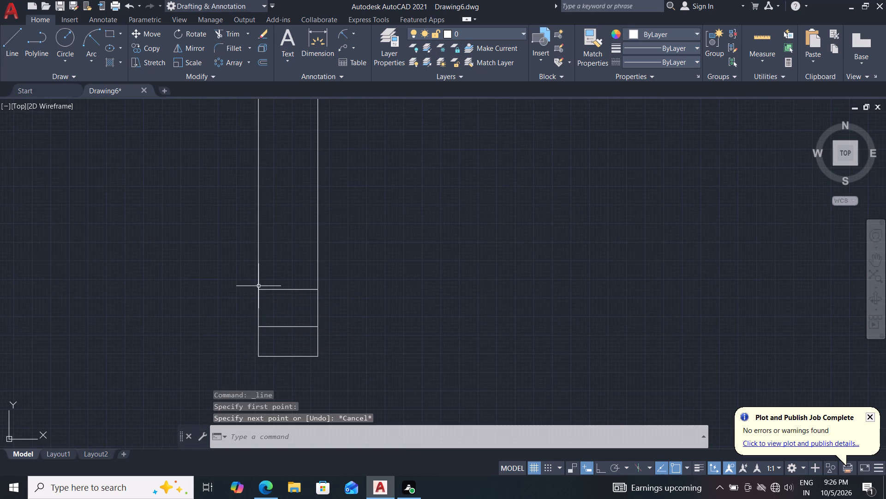
Offset the two lines lying 30 mm from the centre line by 5 mm toward the centre.
{"action": "key", "text": "o"}
{"action": "key", "text": "Return"}
{"action": "key", "text": "5"}
{"action": "key", "text": "Return"}
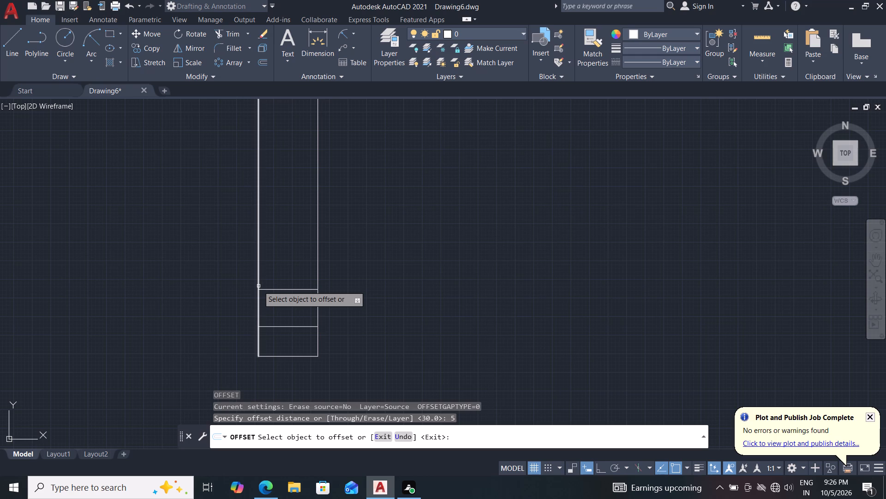
{"action": "left_click", "coordinate": [305, 289]}
{"action": "left_click", "coordinate": [307, 233]}
{"action": "scroll", "coordinate": [307, 233], "scroll_direction": "down", "scroll_amount": 2}
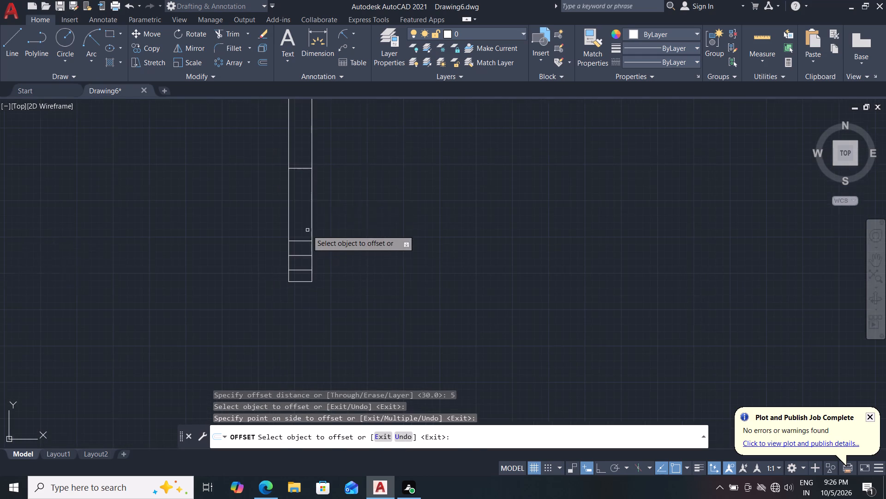
{"action": "middle_click_drag", "start_coordinate": [307, 196], "coordinate": [306, 319]}
{"action": "scroll", "coordinate": [301, 229], "scroll_direction": "up", "scroll_amount": 2}
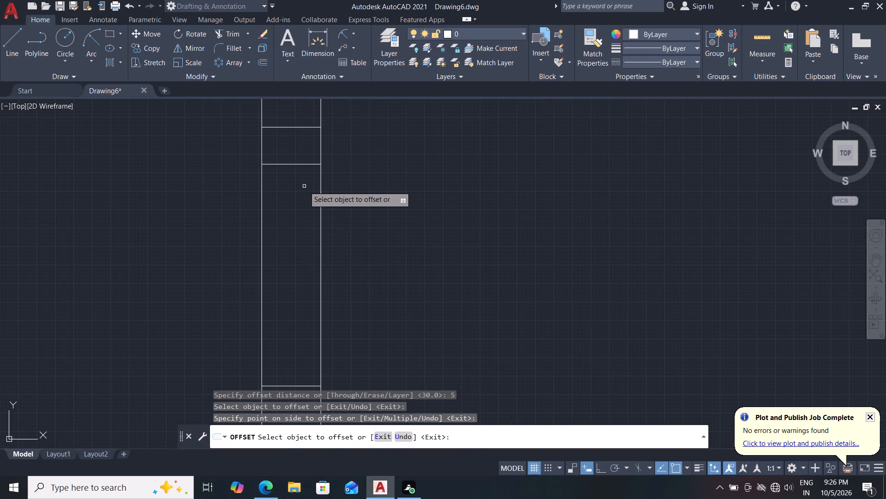
{"action": "left_click", "coordinate": [311, 165]}
{"action": "left_click", "coordinate": [290, 201]}
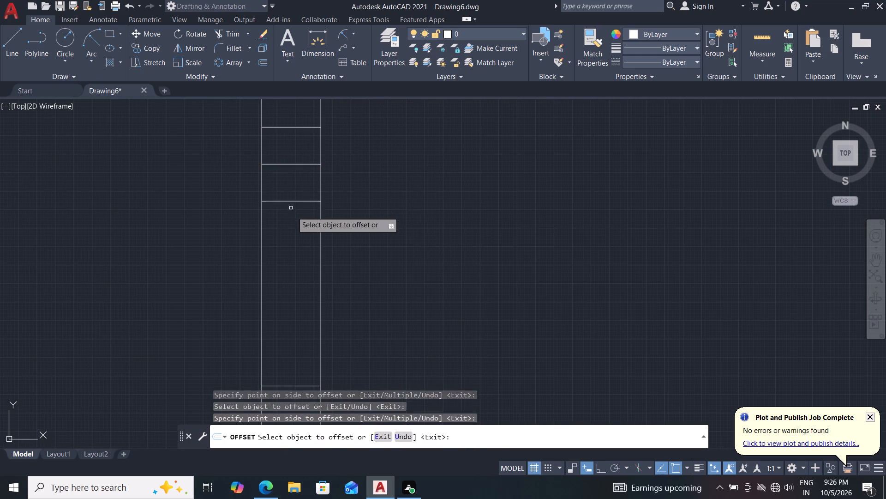
{"action": "scroll", "coordinate": [316, 256], "scroll_direction": "down", "scroll_amount": 3}
{"action": "middle_click_drag", "start_coordinate": [352, 279], "coordinate": [355, 268]}
{"action": "scroll", "coordinate": [355, 268], "scroll_direction": "up", "scroll_amount": 1}
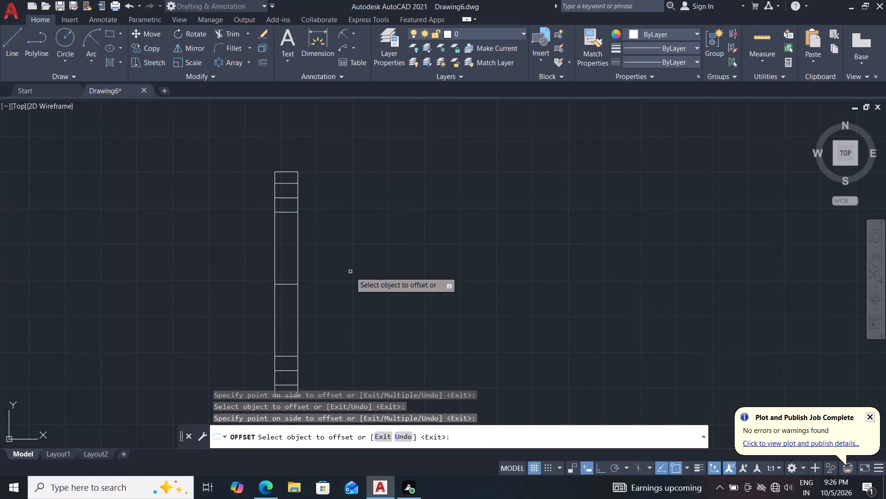
Stretch the line 30 mm below the centre line past both long sides to about 15 mm long, turning ortho mode on.
{"action": "key", "text": "Escape"}
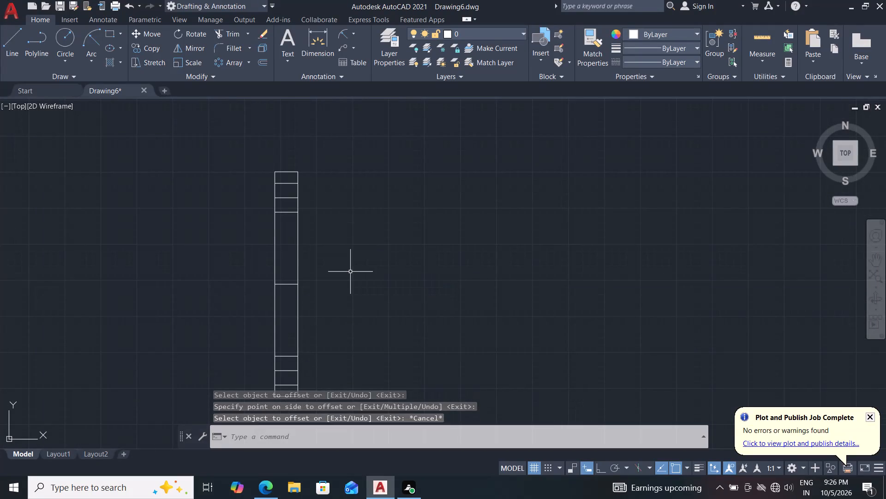
{"action": "key", "text": "Escape"}
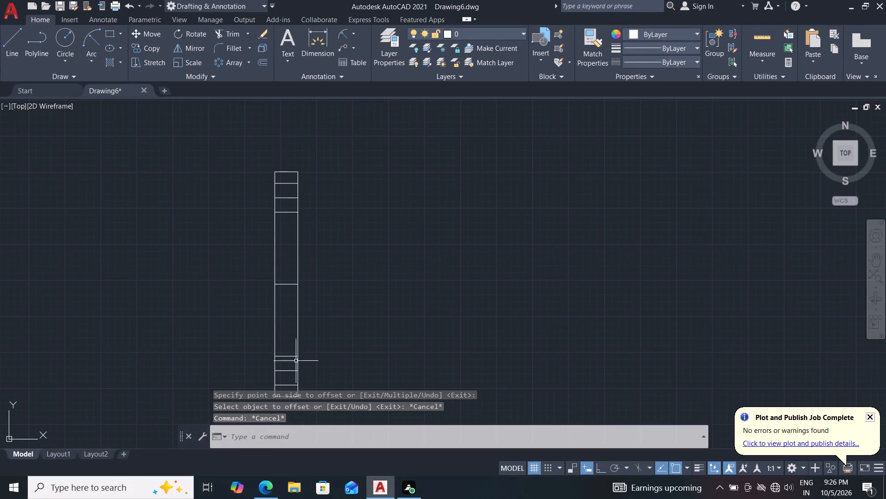
{"action": "middle_click_drag", "start_coordinate": [333, 363], "coordinate": [371, 308]}
{"action": "scroll", "coordinate": [339, 317], "scroll_direction": "up", "scroll_amount": 2}
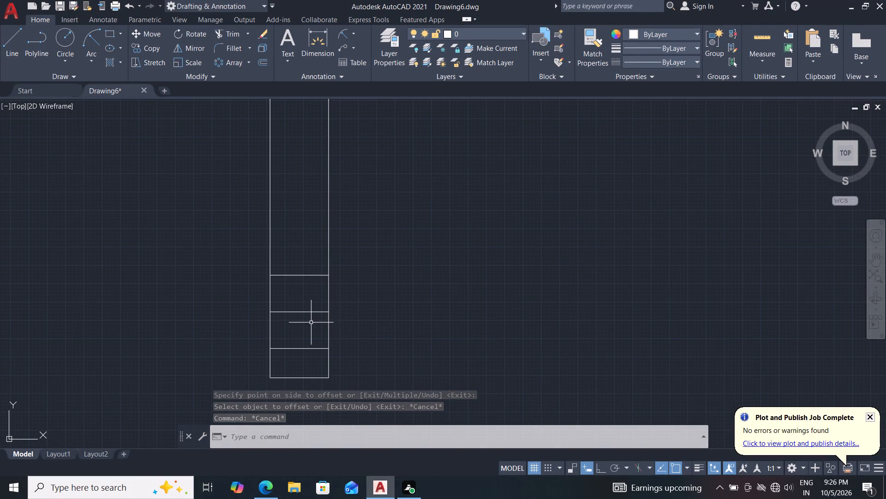
{"action": "left_click", "coordinate": [303, 311]}
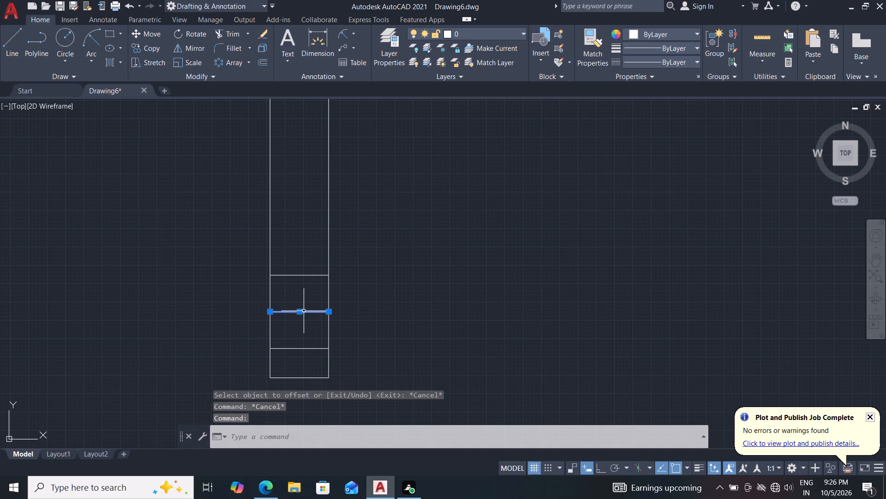
{"action": "left_click", "coordinate": [328, 313]}
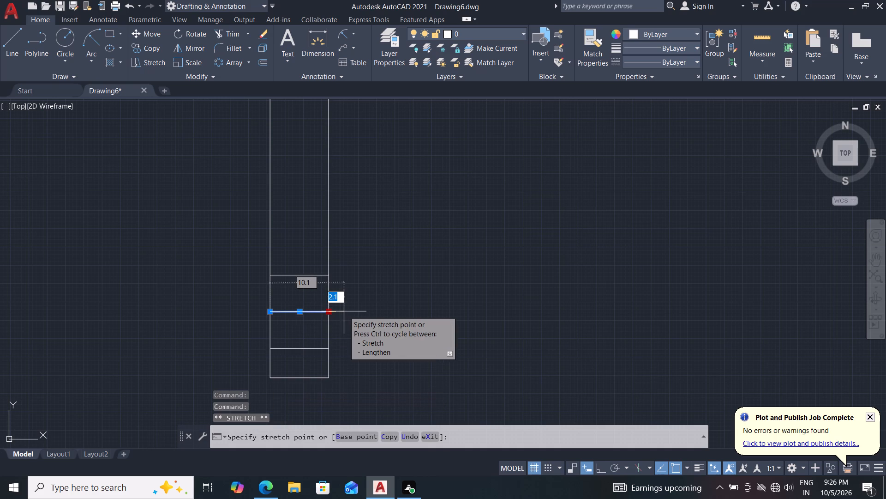
{"action": "left_click", "coordinate": [351, 311]}
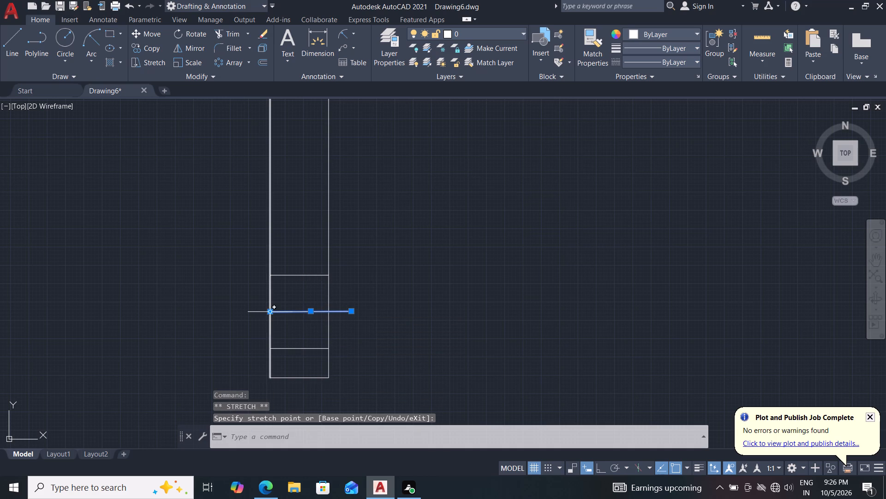
{"action": "left_click", "coordinate": [269, 313]}
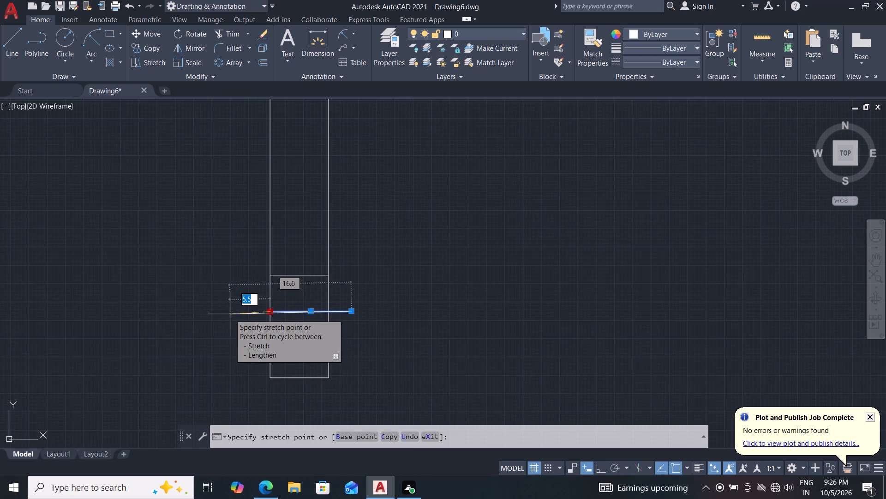
{"action": "key", "text": "F8"}
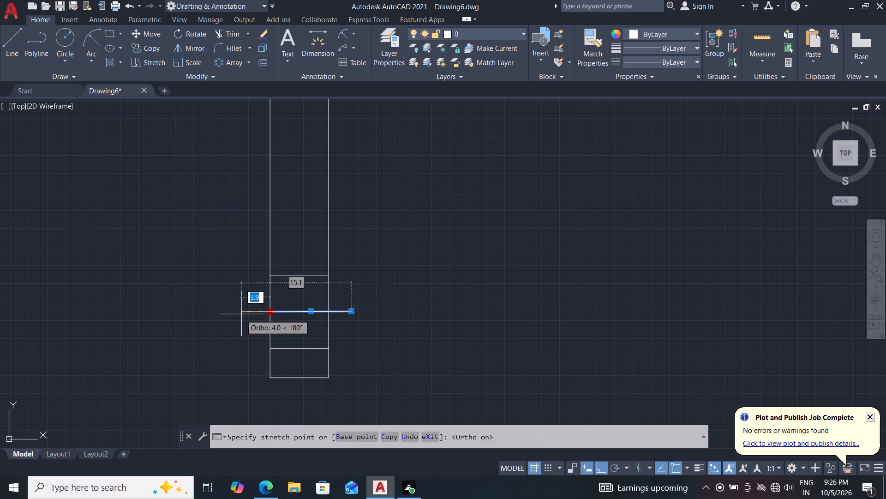
{"action": "left_click_drag", "start_coordinate": [241, 314], "coordinate": [245, 314]}
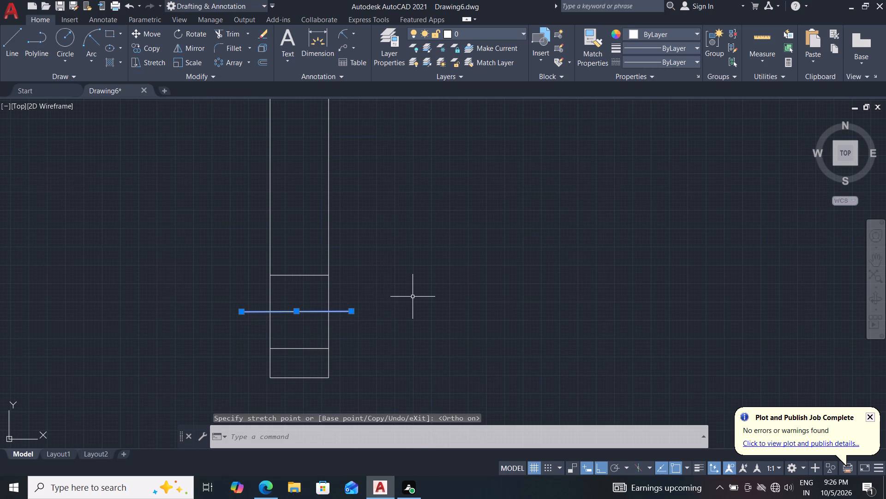
{"action": "key", "text": "Escape"}
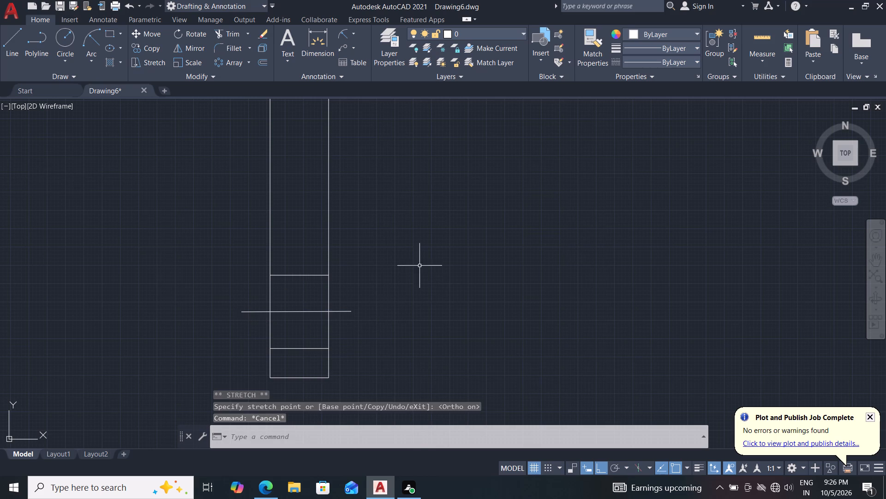
Stretch the line 30 mm above the centre line past both long sides to about 15.6 mm long.
{"action": "scroll", "coordinate": [357, 249], "scroll_direction": "down", "scroll_amount": 1}
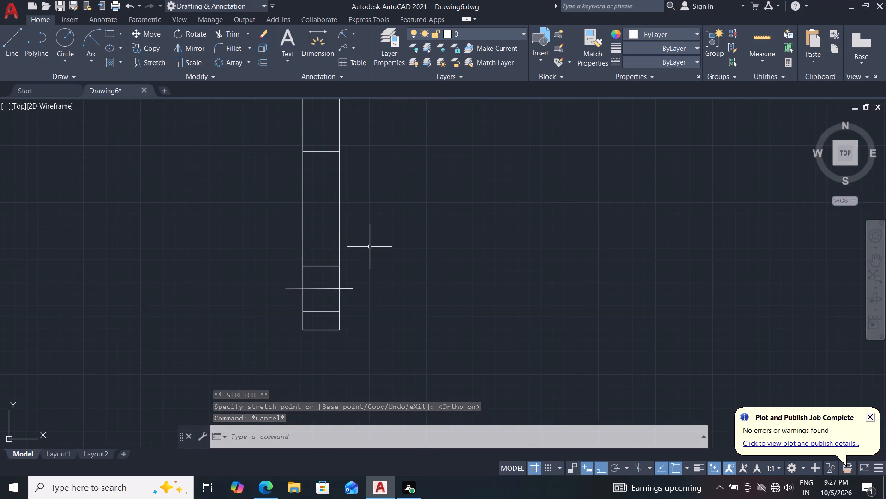
{"action": "middle_click_drag", "start_coordinate": [355, 243], "coordinate": [365, 322]}
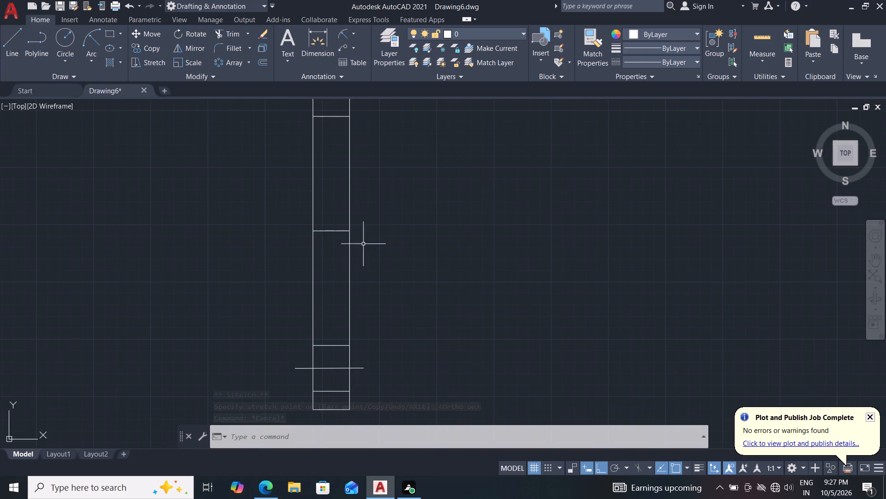
{"action": "scroll", "coordinate": [373, 230], "scroll_direction": "down", "scroll_amount": 1}
{"action": "scroll", "coordinate": [373, 207], "scroll_direction": "up", "scroll_amount": 1}
{"action": "middle_click_drag", "start_coordinate": [372, 224], "coordinate": [372, 256]}
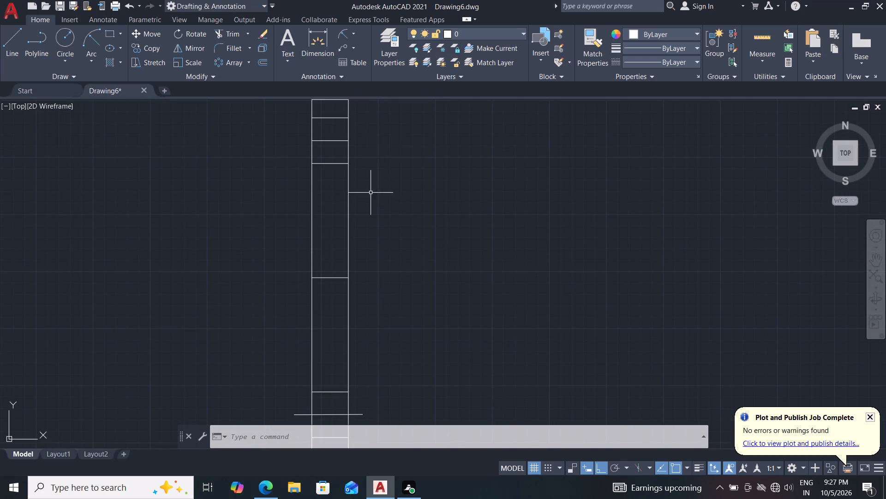
{"action": "middle_click_drag", "start_coordinate": [371, 183], "coordinate": [369, 272]}
{"action": "scroll", "coordinate": [349, 224], "scroll_direction": "up", "scroll_amount": 1}
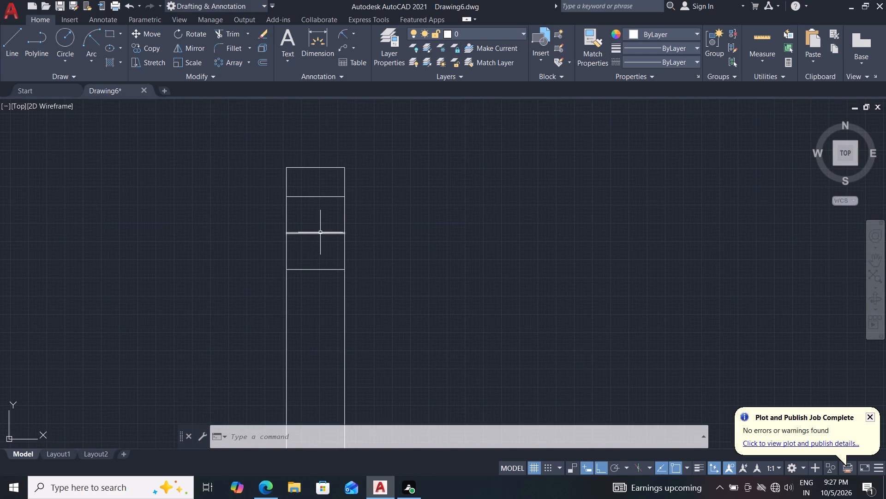
{"action": "left_click", "coordinate": [320, 232]}
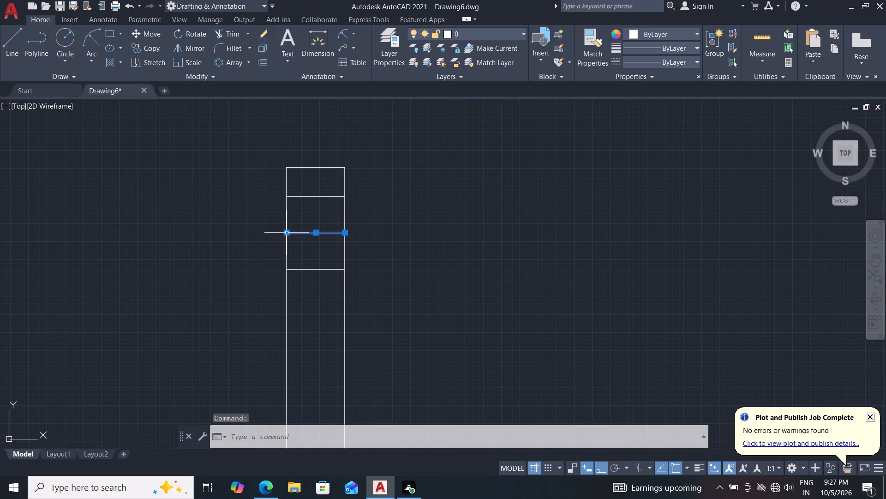
{"action": "left_click", "coordinate": [285, 231]}
{"action": "left_click", "coordinate": [259, 231]}
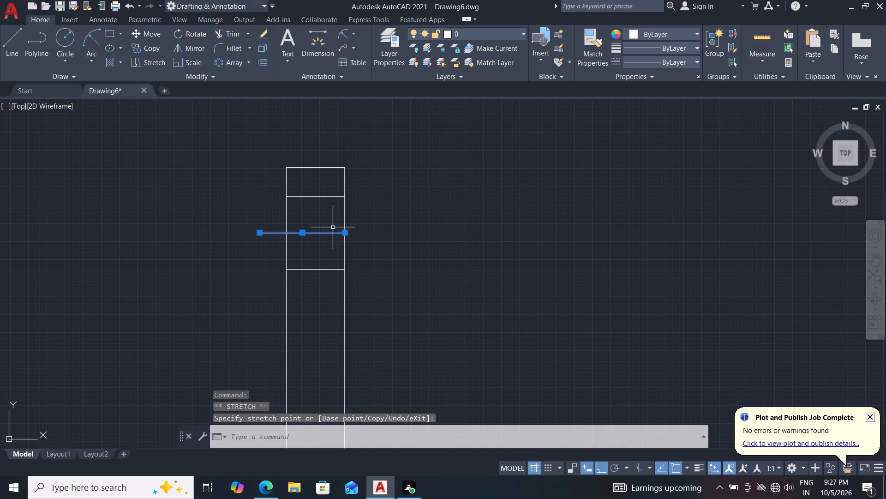
{"action": "left_click_drag", "start_coordinate": [345, 230], "coordinate": [362, 230]}
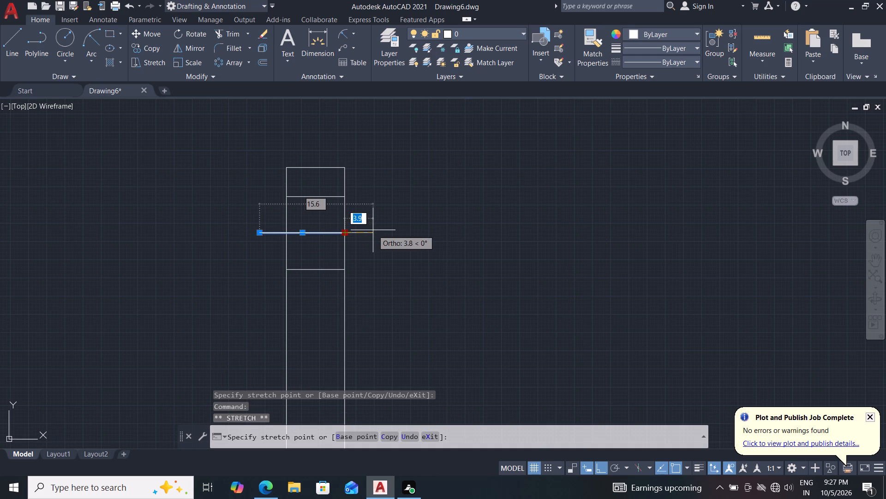
{"action": "left_click", "coordinate": [373, 230]}
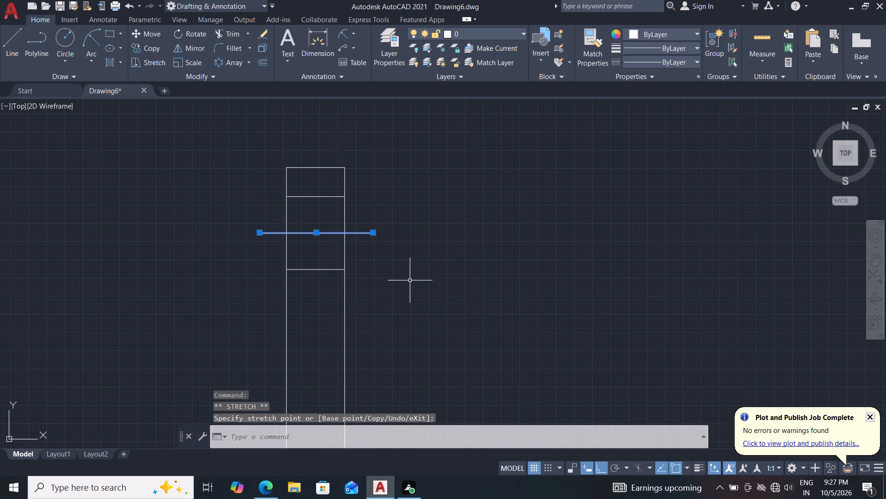
{"action": "key", "text": "Escape"}
{"action": "key", "text": "Escape"}
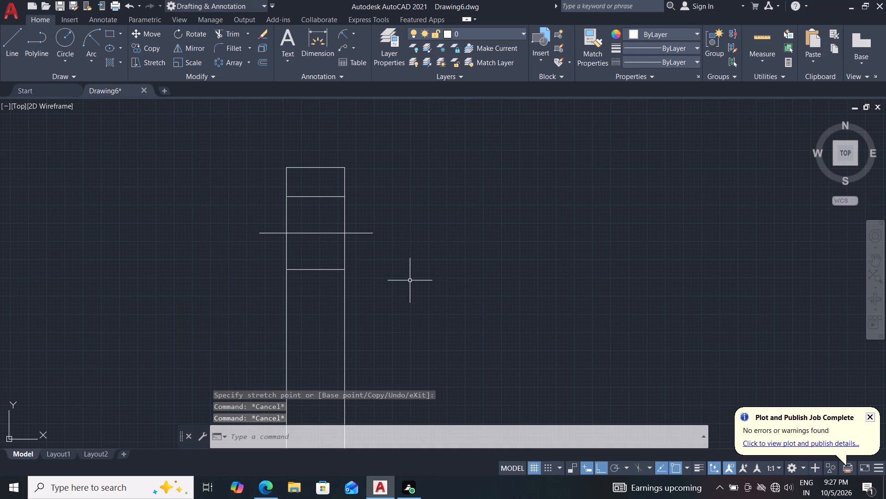
Delete the horizontal centre line in the middle of the rectangle.
{"action": "scroll", "coordinate": [409, 273], "scroll_direction": "down", "scroll_amount": 1}
{"action": "middle_click_drag", "start_coordinate": [413, 335], "coordinate": [407, 297]}
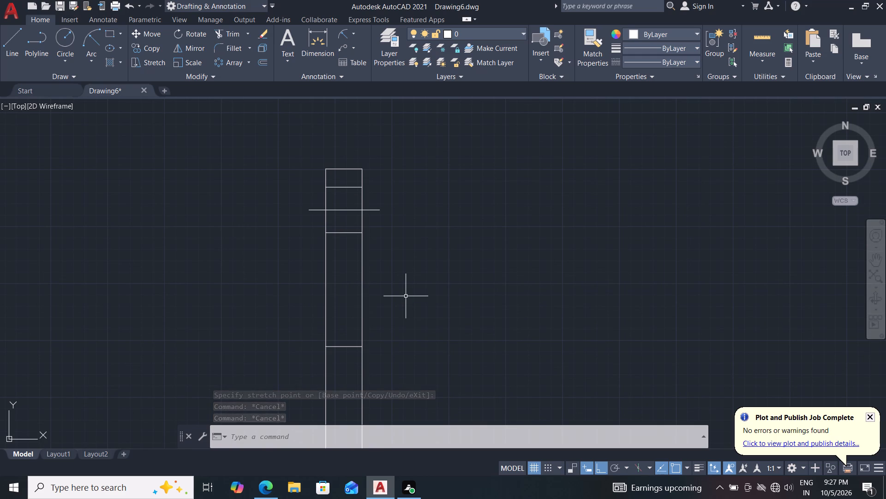
{"action": "middle_click_drag", "start_coordinate": [407, 326], "coordinate": [407, 324]}
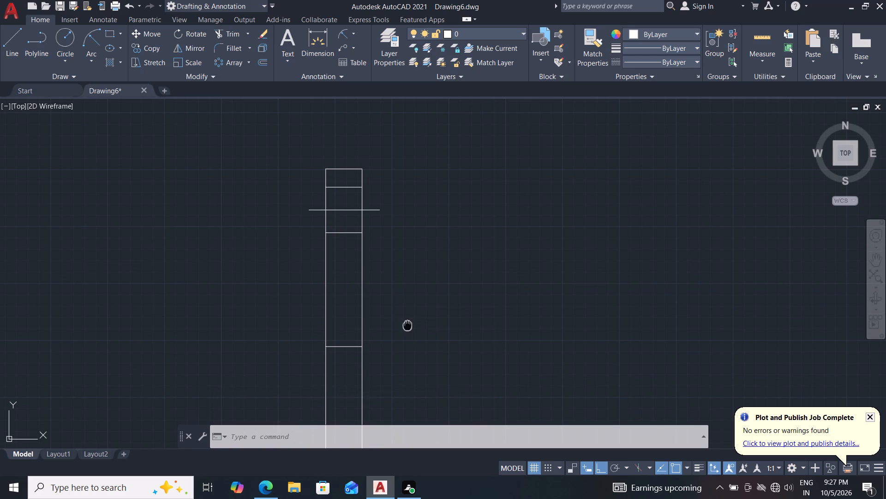
{"action": "middle_click_drag", "start_coordinate": [407, 324], "coordinate": [404, 304]}
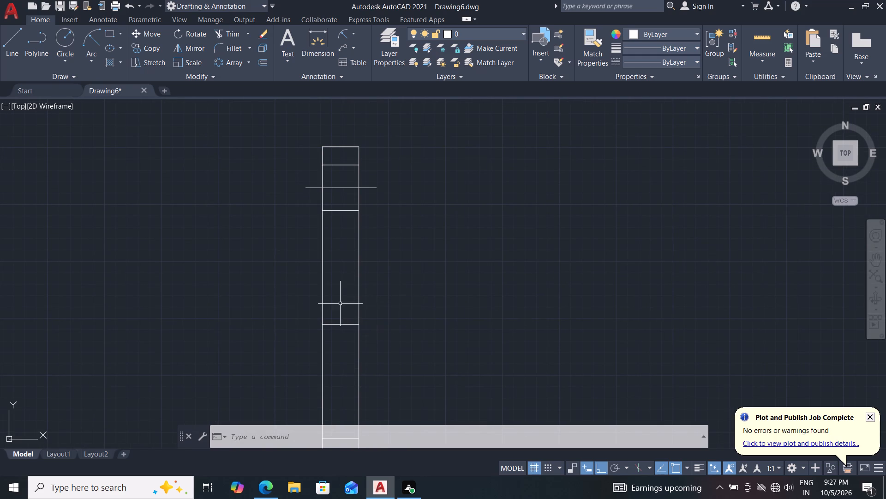
{"action": "left_click", "coordinate": [339, 304]}
{"action": "left_click", "coordinate": [333, 350]}
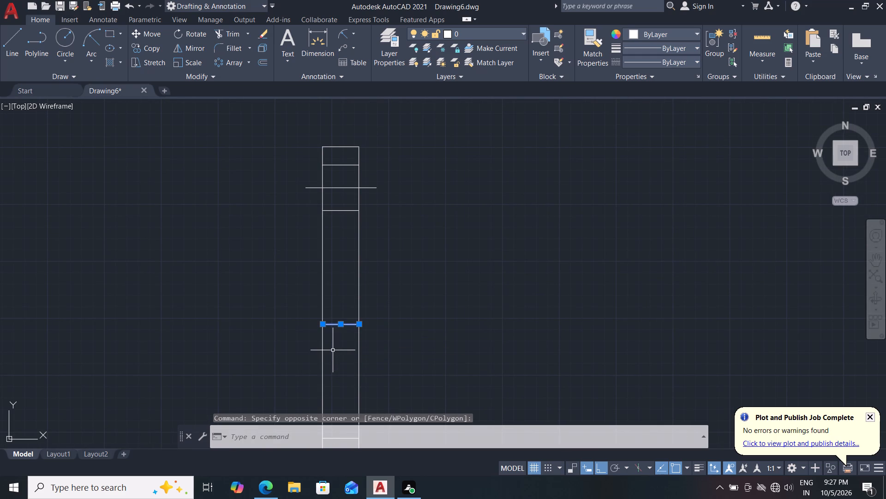
{"action": "key", "text": "Delete"}
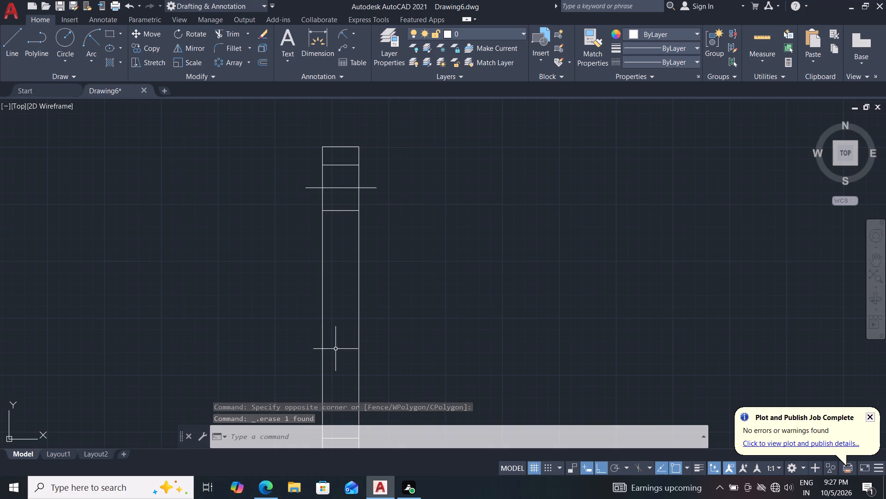
Draw a line from the midpoint of the rectangle's left long side 88 mm to the right and 58 mm downward.
{"action": "left_click", "coordinate": [16, 35]}
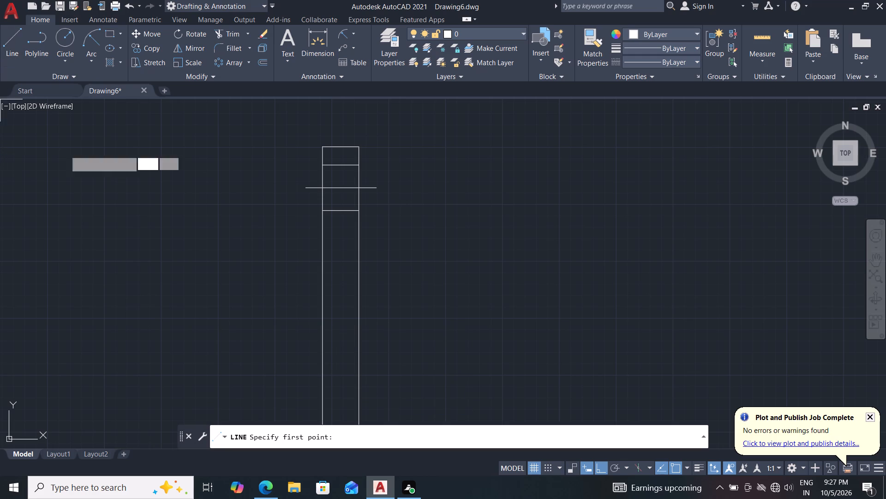
{"action": "middle_click_drag", "start_coordinate": [323, 375], "coordinate": [329, 317]}
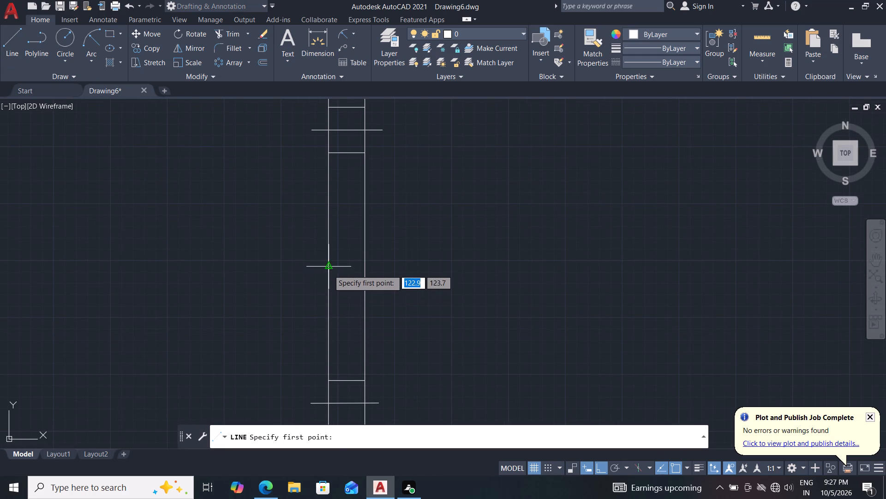
{"action": "left_click", "coordinate": [329, 270]}
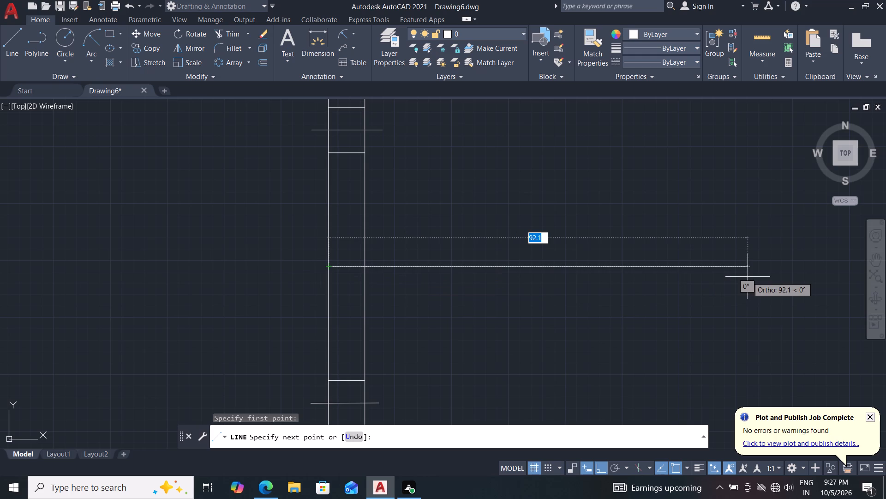
{"action": "type", "text": "88"}
{"action": "key", "text": "Return"}
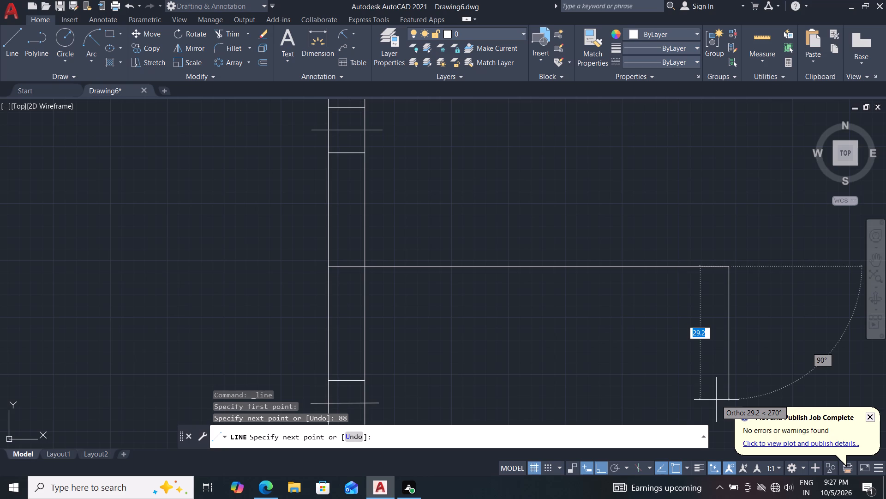
{"action": "middle_click_drag", "start_coordinate": [716, 400], "coordinate": [690, 321]}
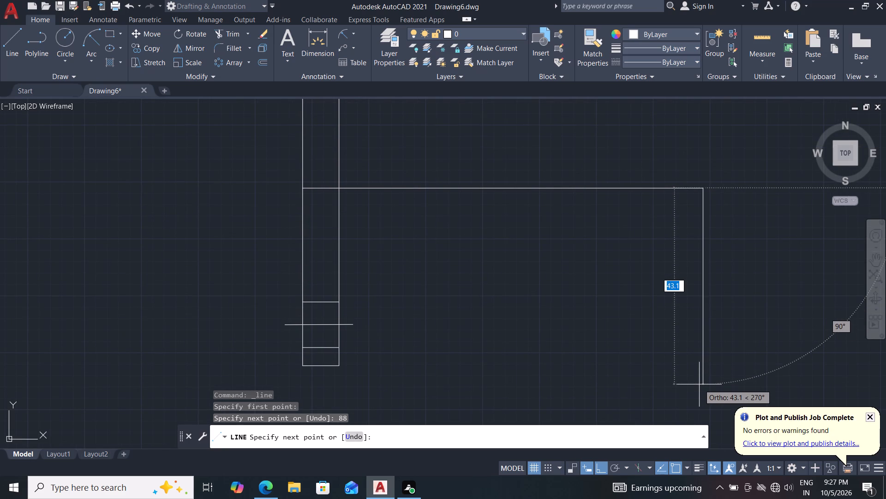
{"action": "type", "text": "58"}
{"action": "key", "text": "Return"}
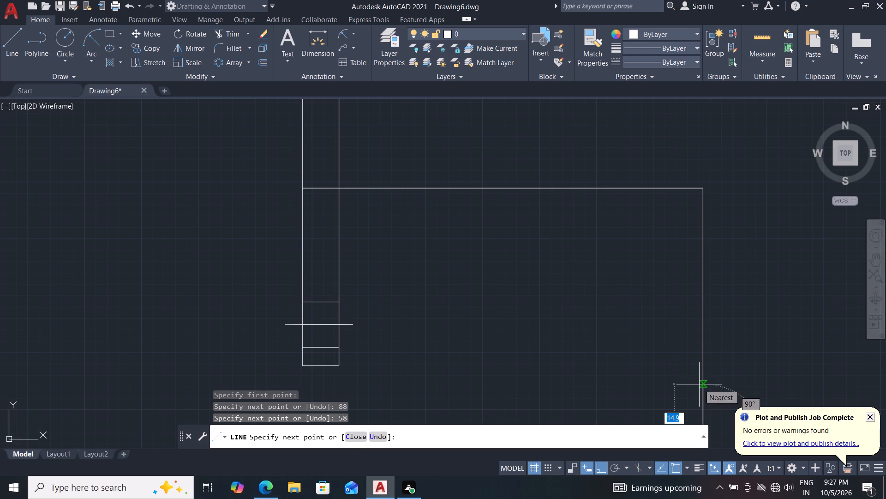
{"action": "key", "text": "Escape"}
Draw a line 11 mm up from the vertical line's lower end, continuing it horizontally well past both sides of the vertical.
{"action": "middle_click_drag", "start_coordinate": [617, 324], "coordinate": [592, 262]}
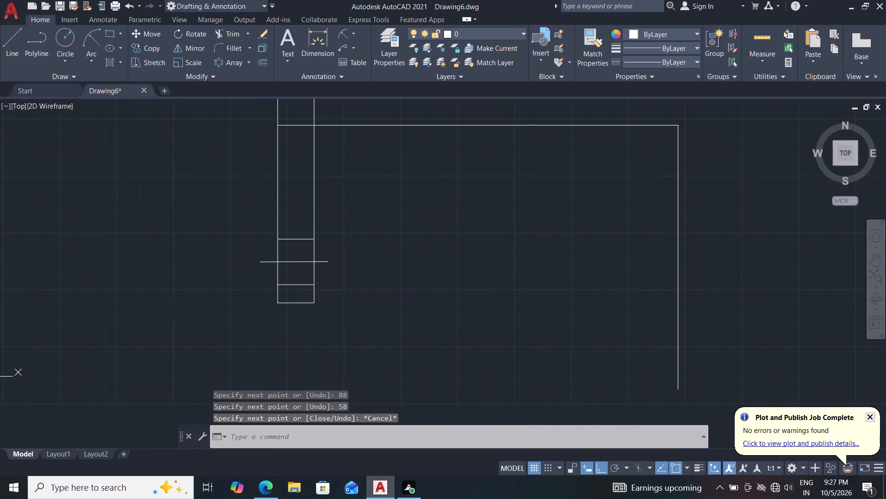
{"action": "left_click", "coordinate": [13, 43]}
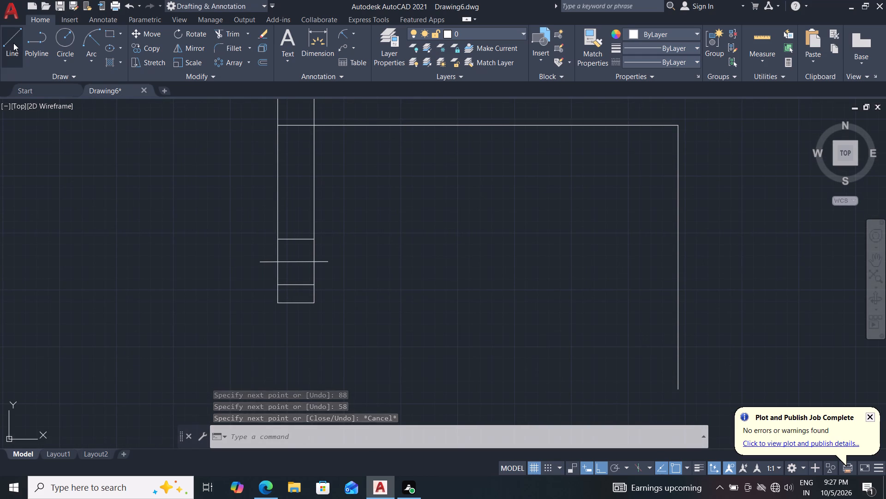
{"action": "middle_click_drag", "start_coordinate": [494, 347], "coordinate": [494, 336]}
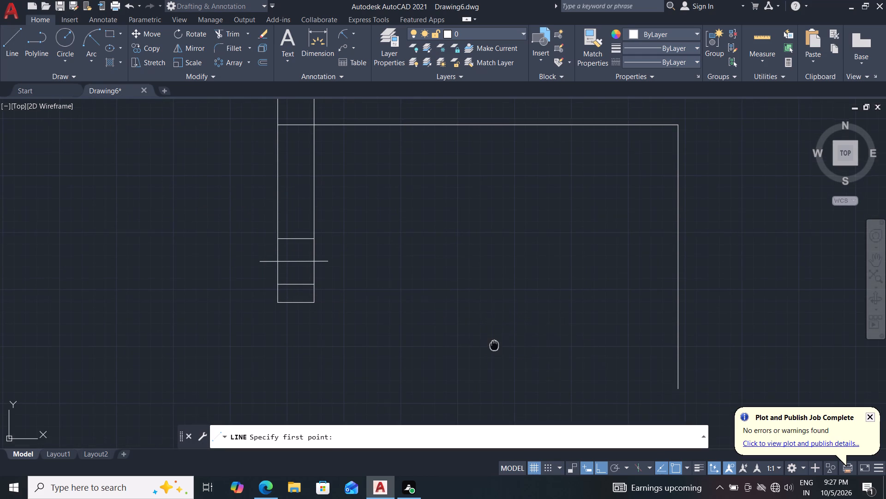
{"action": "middle_click_drag", "start_coordinate": [494, 336], "coordinate": [486, 298]}
{"action": "left_click", "coordinate": [671, 343]}
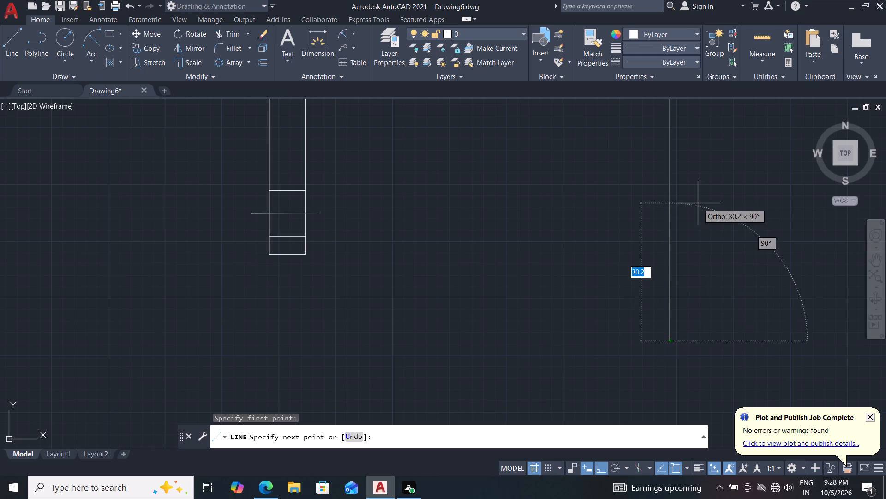
{"action": "type", "text": "11"}
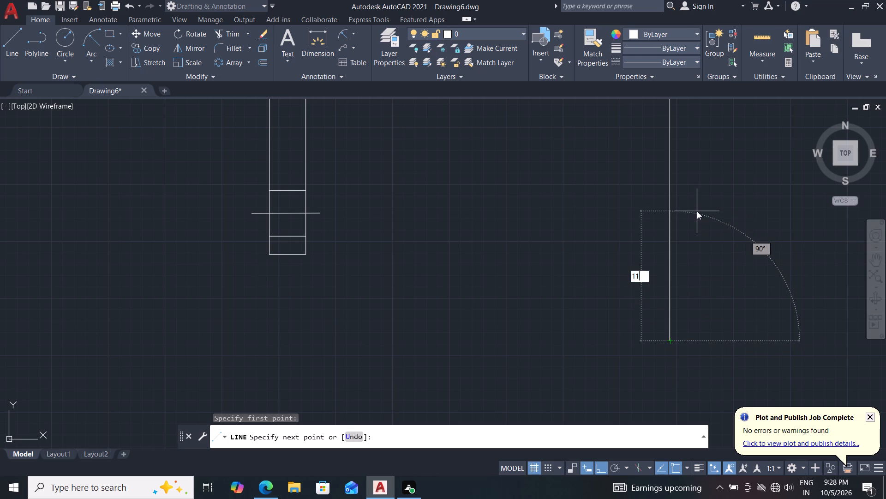
{"action": "key", "text": "Return"}
{"action": "left_click", "coordinate": [490, 320]}
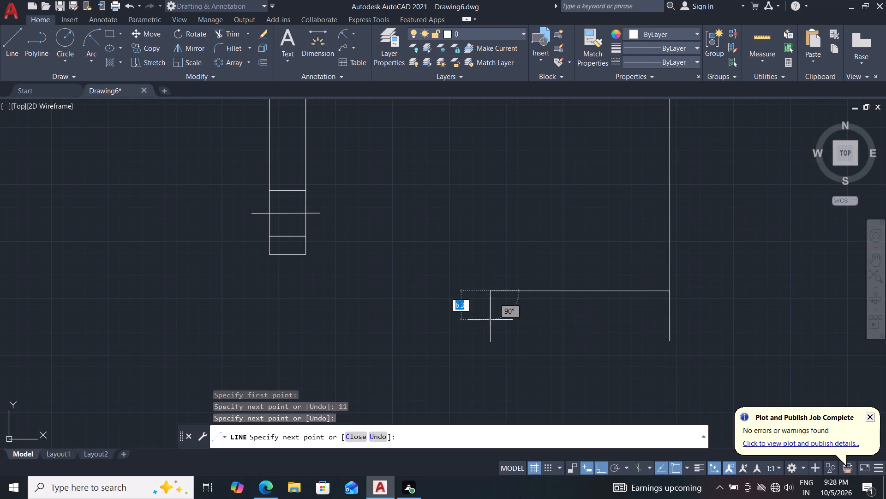
{"action": "left_click", "coordinate": [806, 282]}
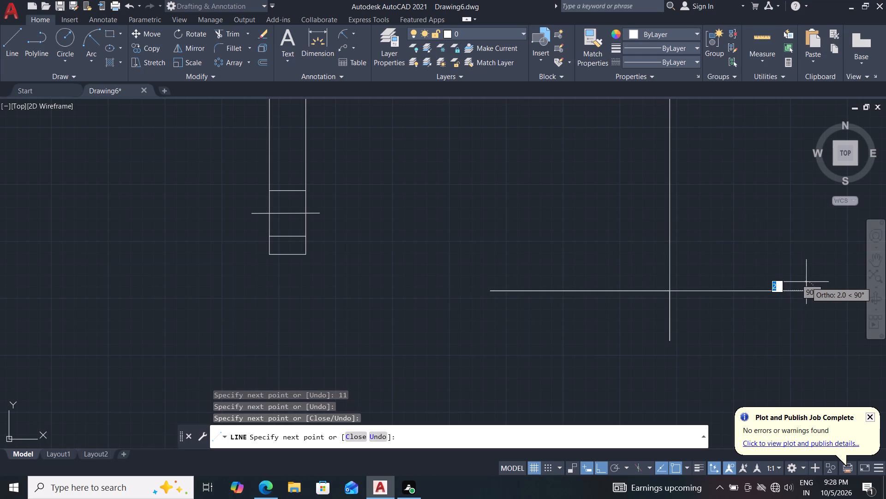
{"action": "key", "text": "grave"}
{"action": "key", "text": "Escape"}
{"action": "key", "text": "Escape"}
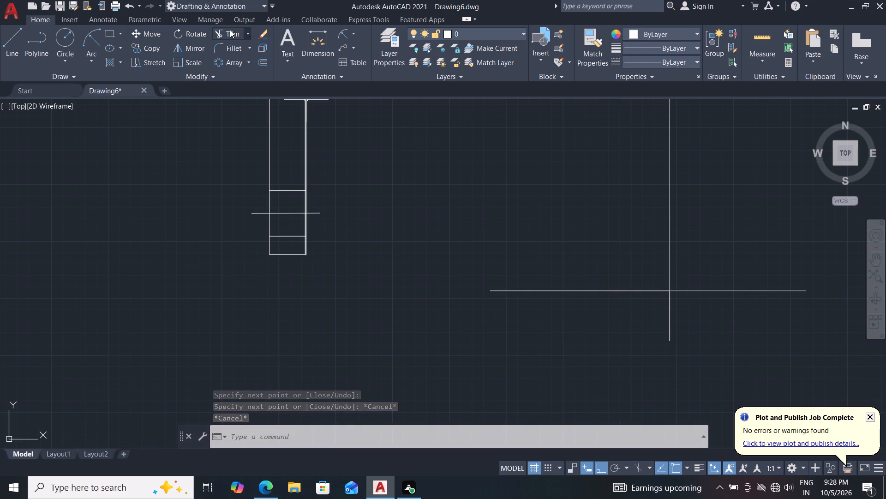
Trim away the part of the vertical line that extends below the new horizontal line.
{"action": "left_click_drag", "start_coordinate": [221, 28], "coordinate": [228, 33]}
{"action": "left_click_drag", "start_coordinate": [581, 324], "coordinate": [742, 325]}
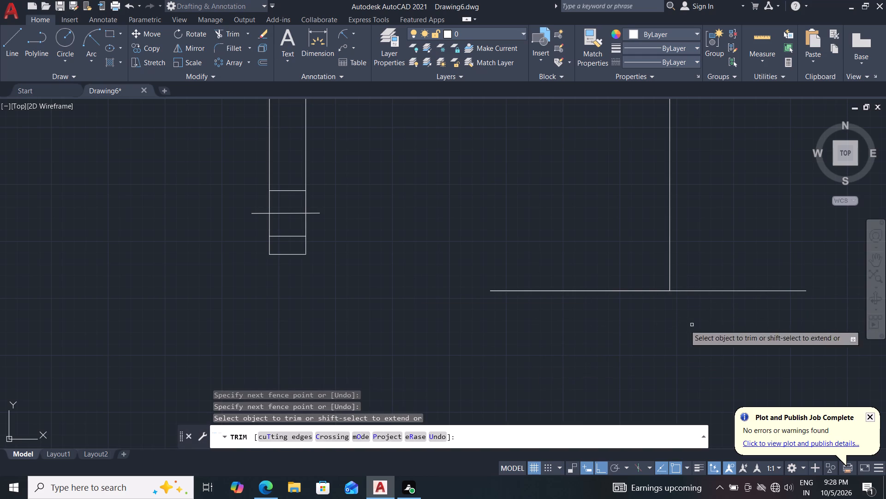
{"action": "key", "text": "Escape"}
{"action": "key", "text": "Escape"}
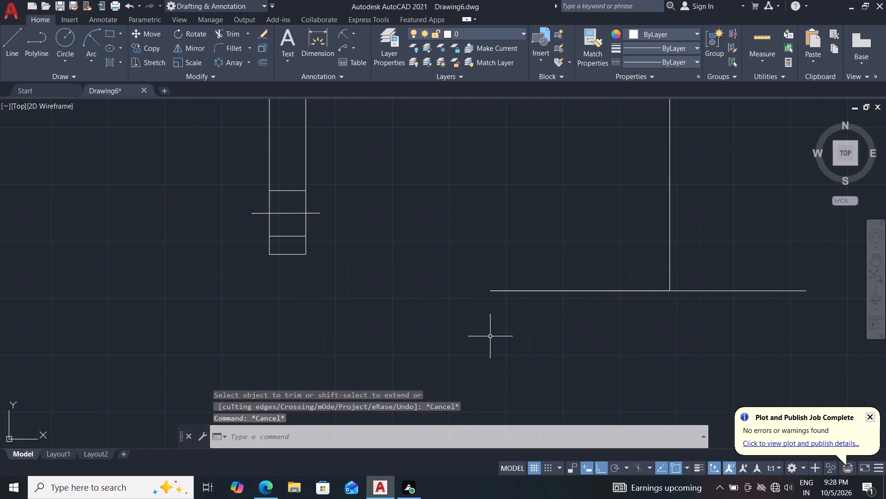
Fillet the corner between the 88 mm horizontal line and the vertical line with a 35 mm radius.
{"action": "scroll", "coordinate": [582, 258], "scroll_direction": "down", "scroll_amount": 2}
{"action": "scroll", "coordinate": [585, 247], "scroll_direction": "up", "scroll_amount": 1}
{"action": "middle_click_drag", "start_coordinate": [585, 247], "coordinate": [587, 272]}
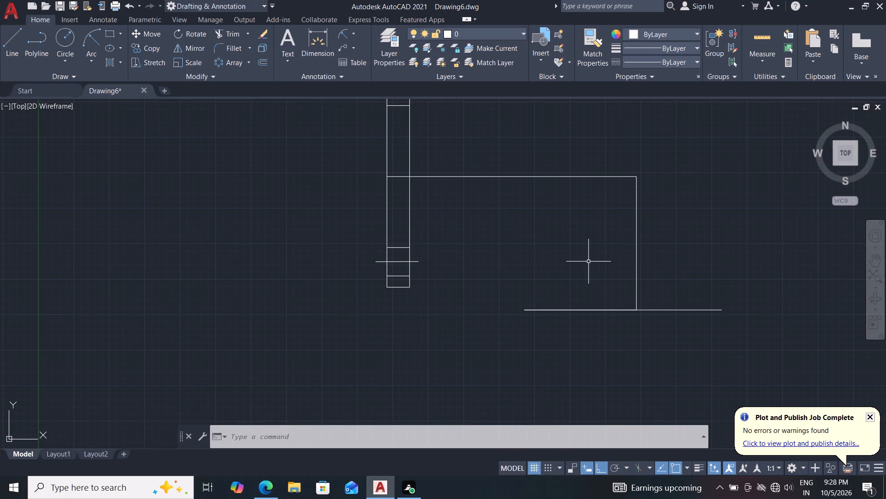
{"action": "key", "text": "f"}
{"action": "key", "text": "Return"}
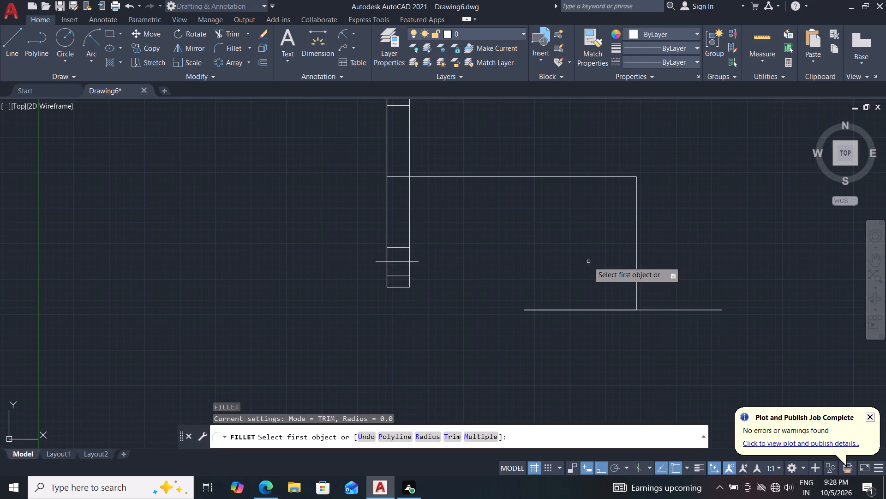
{"action": "key", "text": "r"}
{"action": "key", "text": "Return"}
{"action": "key", "text": "3"}
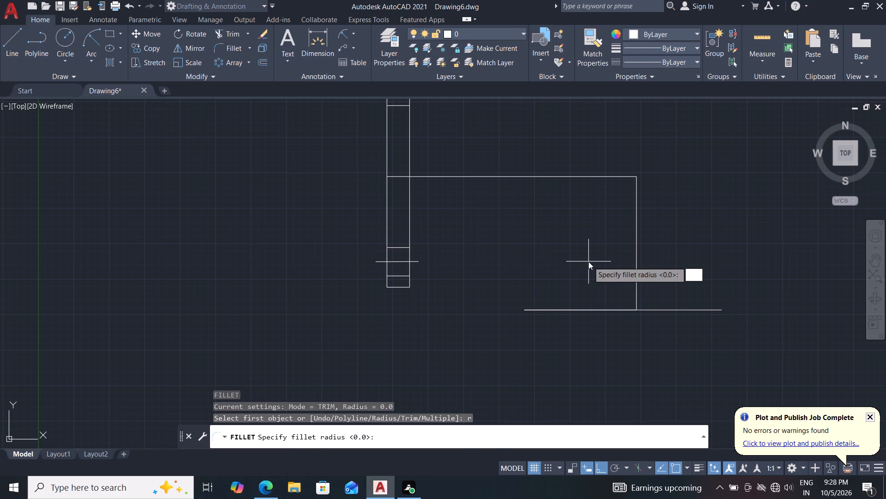
{"action": "key", "text": "5"}
{"action": "key", "text": "Return"}
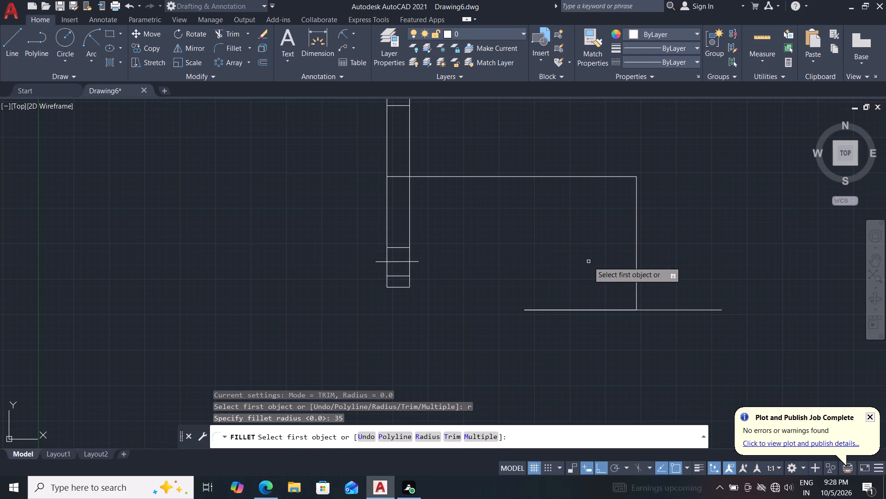
{"action": "left_click", "coordinate": [635, 196]}
{"action": "left_click", "coordinate": [621, 176]}
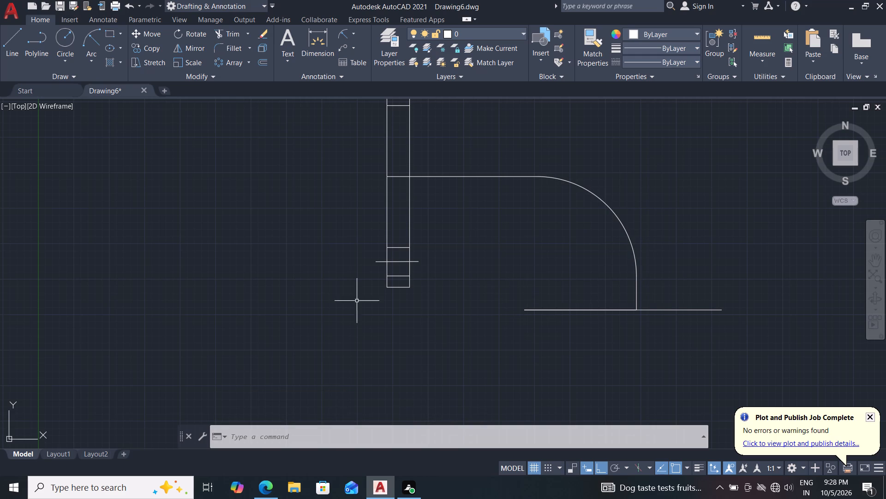
Draw an 11 mm line straight down from where the vertical line meets the lower horizontal line.
{"action": "left_click", "coordinate": [5, 41]}
{"action": "middle_click_drag", "start_coordinate": [590, 365], "coordinate": [543, 358]}
{"action": "left_click", "coordinate": [590, 297]}
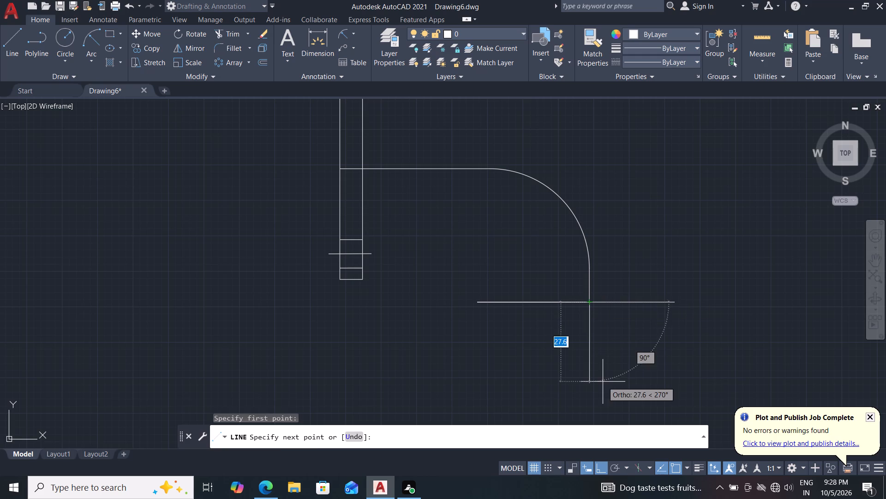
{"action": "type", "text": "11"}
{"action": "key", "text": "Return"}
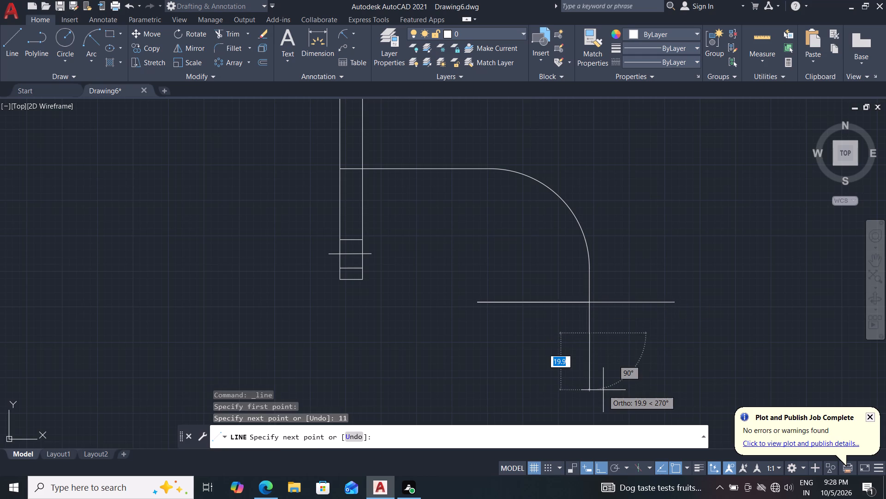
{"action": "key", "text": "Escape"}
Offset the 11 mm vertical line by 29 mm to both its left and right sides.
{"action": "key", "text": "o"}
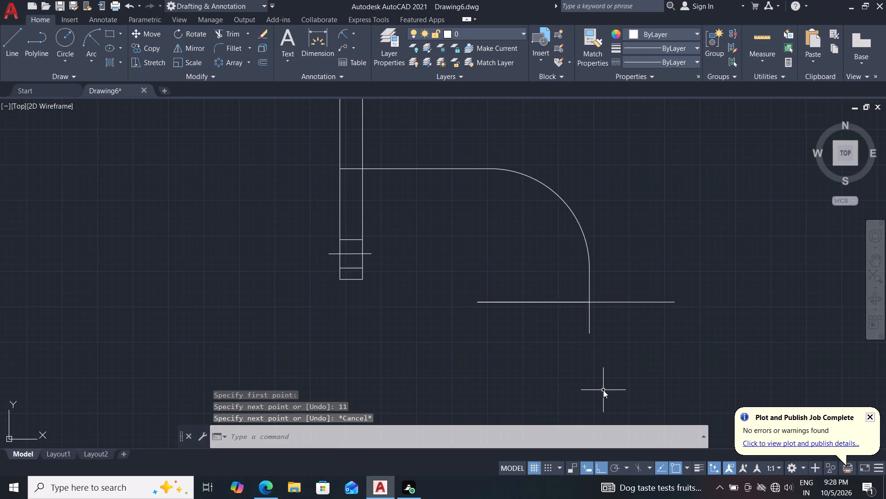
{"action": "key", "text": "Return"}
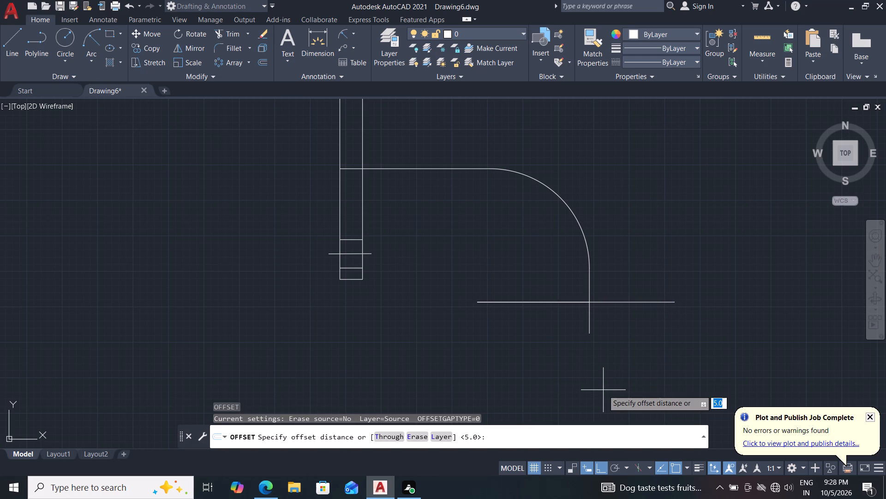
{"action": "type", "text": "29"}
{"action": "key", "text": "Return"}
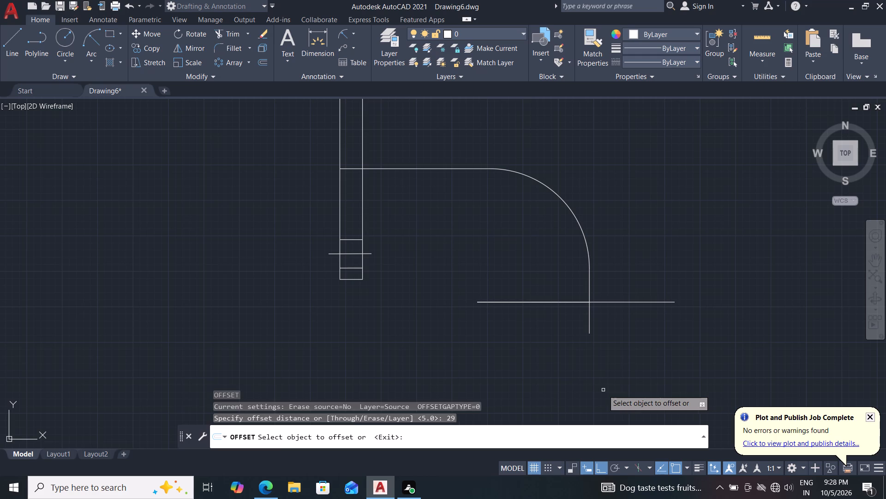
{"action": "left_click", "coordinate": [590, 310]}
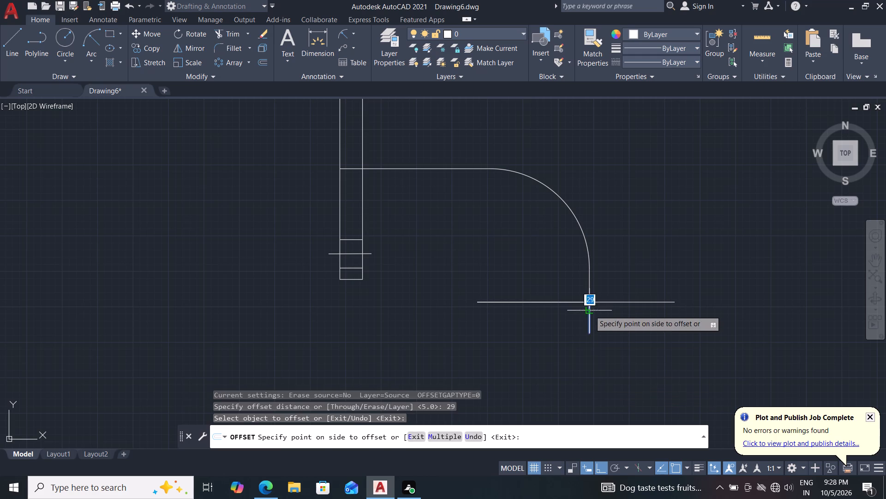
{"action": "left_click", "coordinate": [500, 316]}
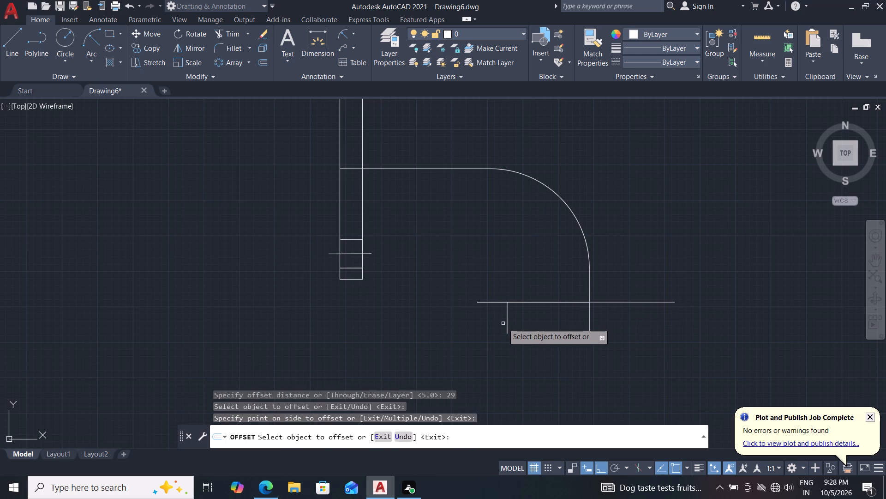
{"action": "left_click", "coordinate": [587, 318]}
{"action": "left_click", "coordinate": [589, 318]}
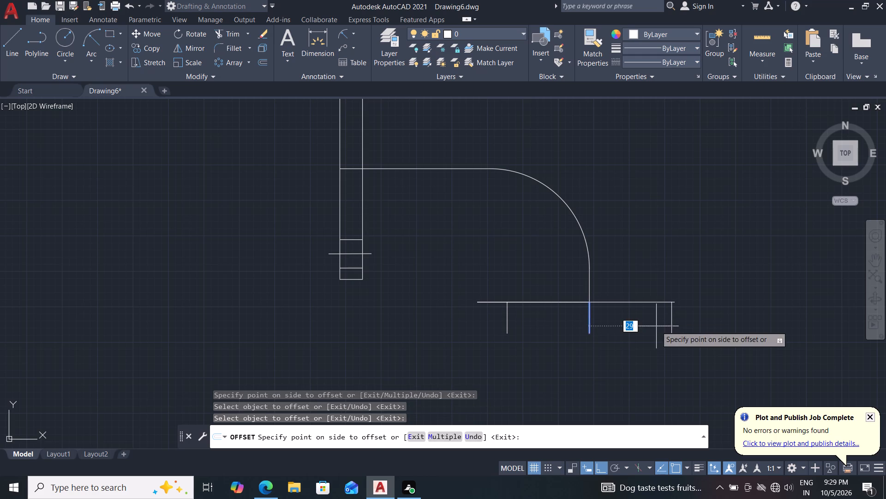
{"action": "left_click", "coordinate": [656, 326]}
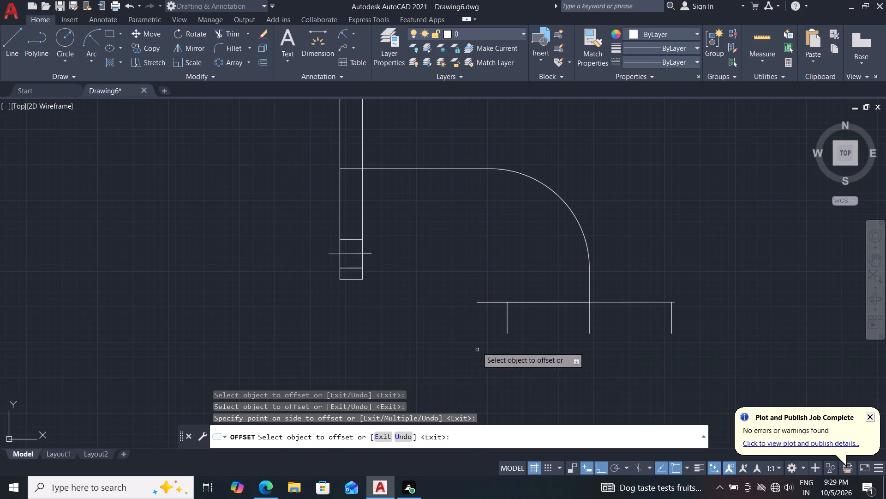
Offset each of the two outer short vertical lines 15 mm outward, away from the central one.
{"action": "left_click", "coordinate": [508, 322]}
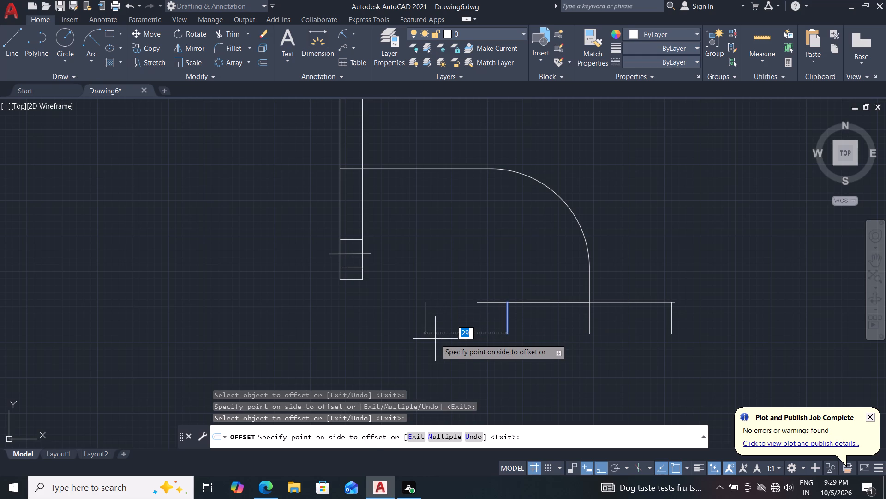
{"action": "type", "text": "15"}
{"action": "key", "text": "Return"}
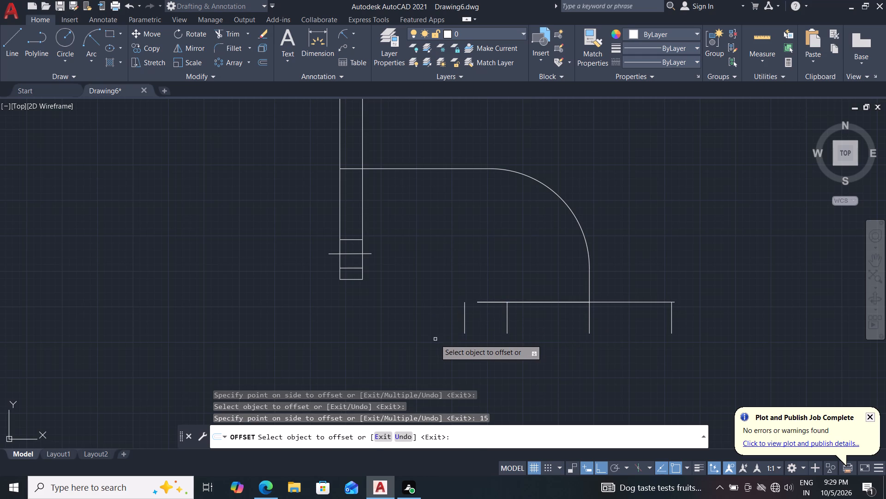
{"action": "left_click", "coordinate": [671, 318]}
{"action": "type", "text": "15"}
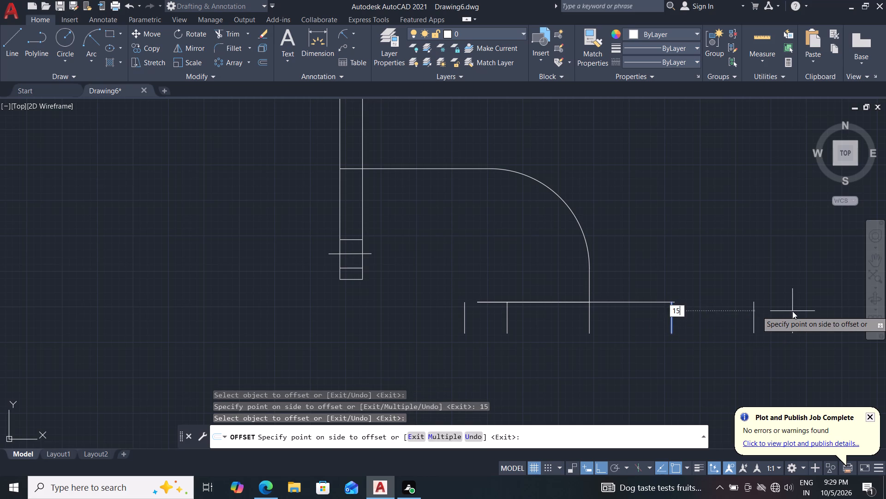
{"action": "key", "text": "Return"}
{"action": "key", "text": "Escape"}
{"action": "key", "text": "Escape"}
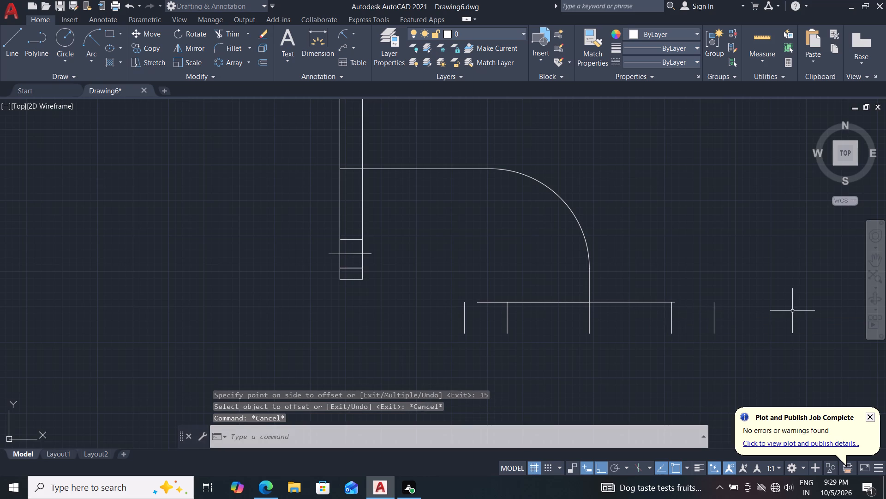
Extend both ends of the lower horizontal line to the outermost short vertical lines.
{"action": "type", "text": "ex"}
{"action": "key", "text": "Return"}
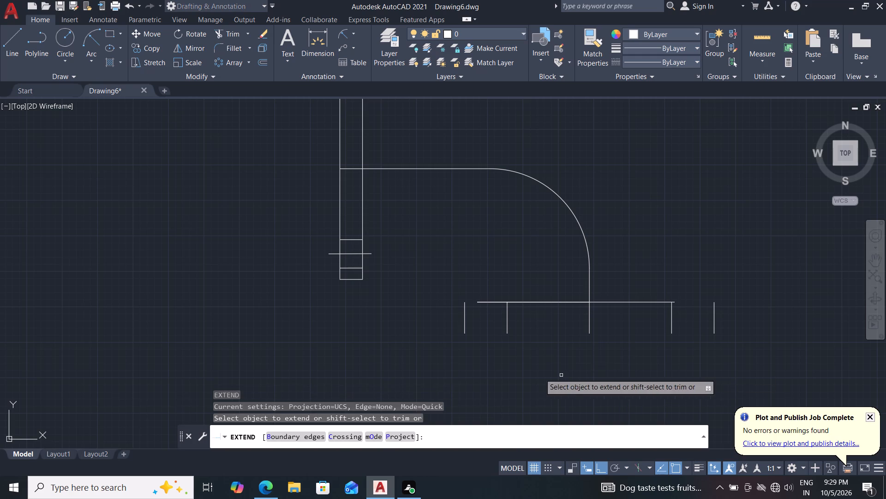
{"action": "left_click_drag", "start_coordinate": [497, 283], "coordinate": [492, 321]}
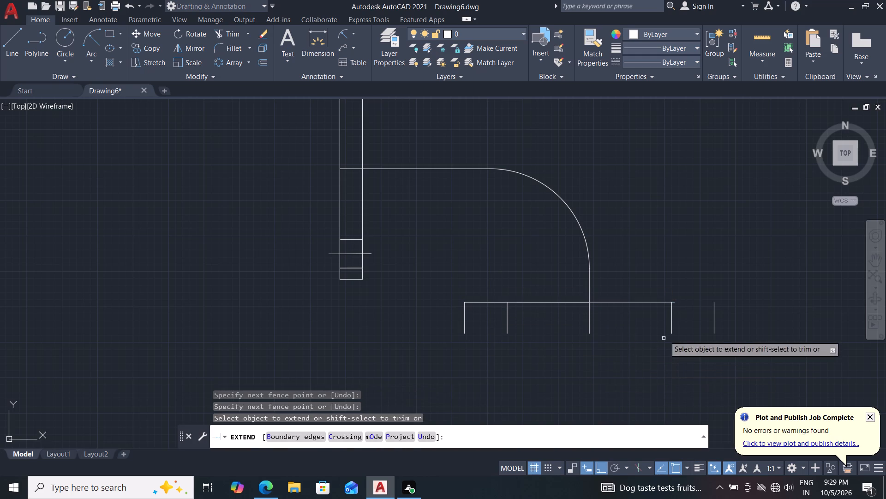
{"action": "left_click_drag", "start_coordinate": [665, 283], "coordinate": [663, 319]}
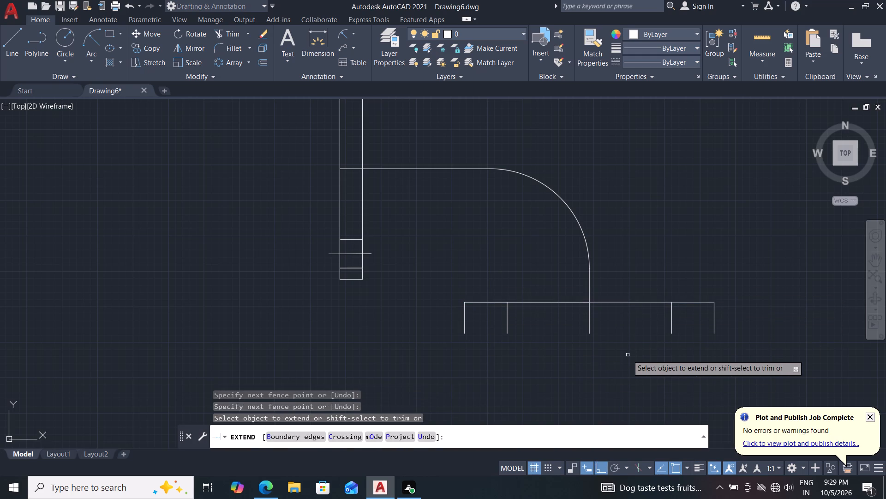
{"action": "key", "text": "Escape"}
{"action": "key", "text": "Escape"}
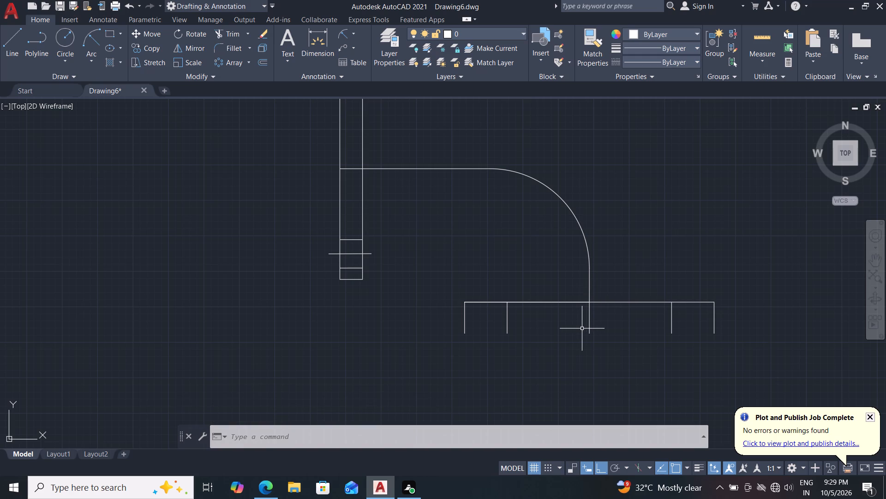
Close the base's underside with a horizontal line joining the lower ends of the two outermost short vertical lines.
{"action": "middle_click_drag", "start_coordinate": [551, 267], "coordinate": [541, 288]}
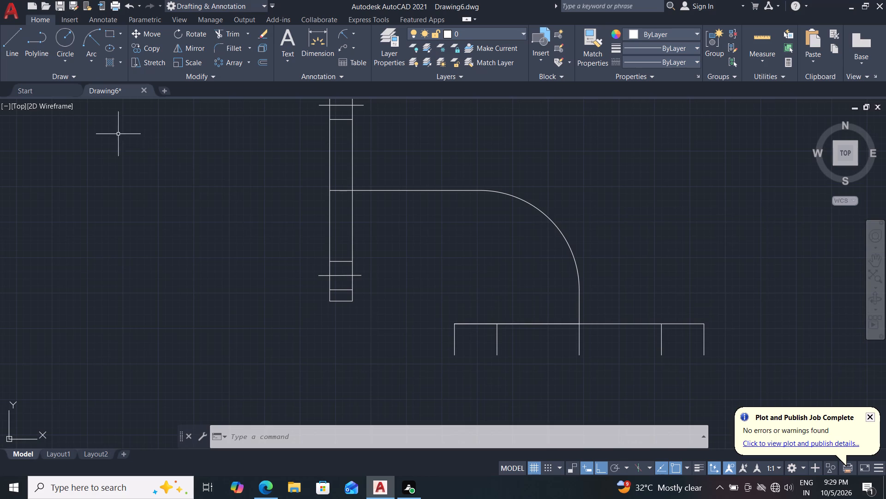
{"action": "left_click", "coordinate": [16, 38]}
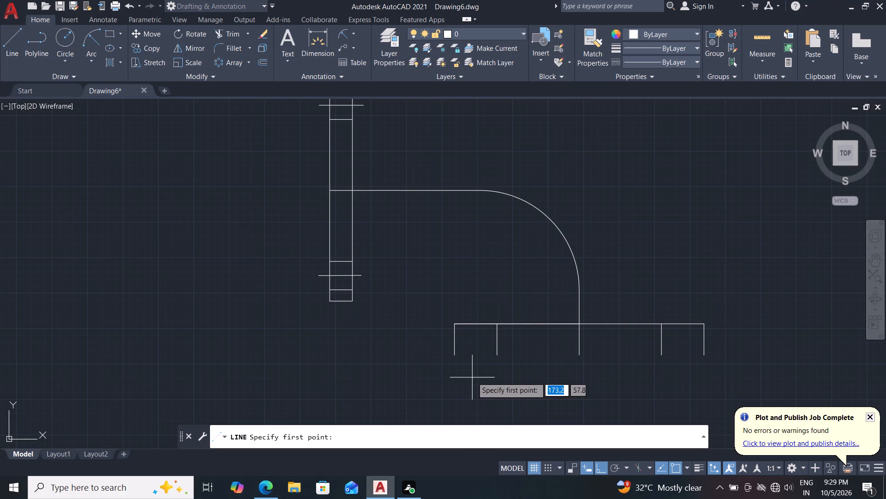
{"action": "left_click", "coordinate": [453, 354]}
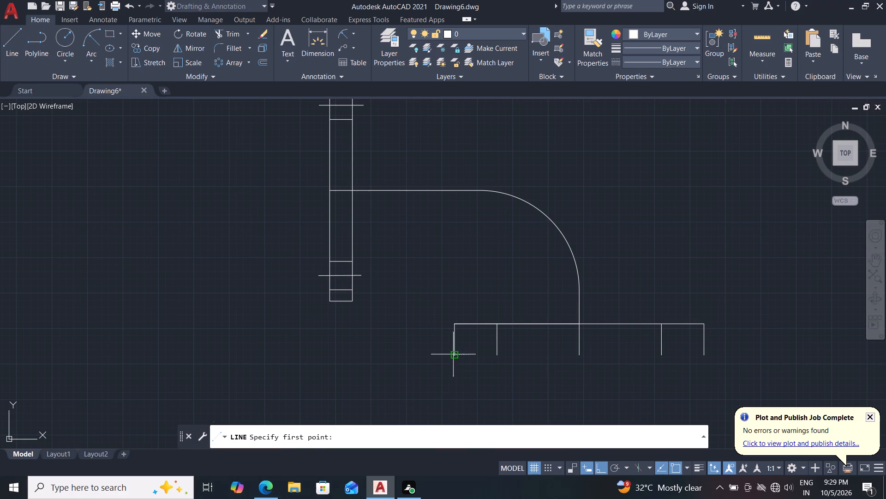
{"action": "left_click_drag", "start_coordinate": [706, 353], "coordinate": [715, 343]}
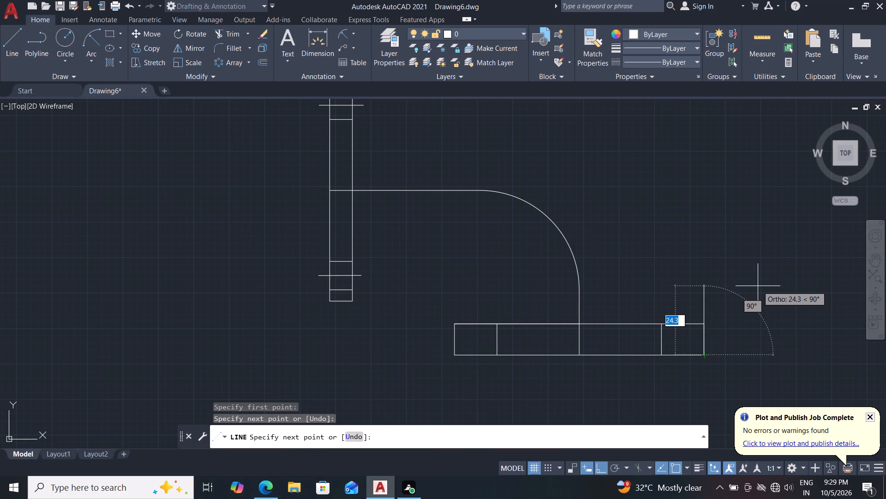
{"action": "key", "text": "Escape"}
{"action": "key", "text": "Escape"}
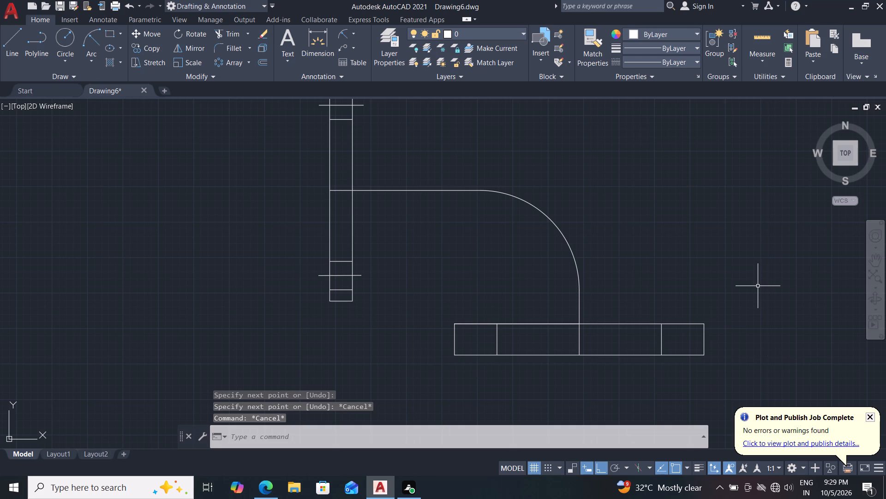
Offset the bend's central arc, horizontal line and vertical line 20 mm towards the outside of the bend.
{"action": "key", "text": "o"}
{"action": "key", "text": "Return"}
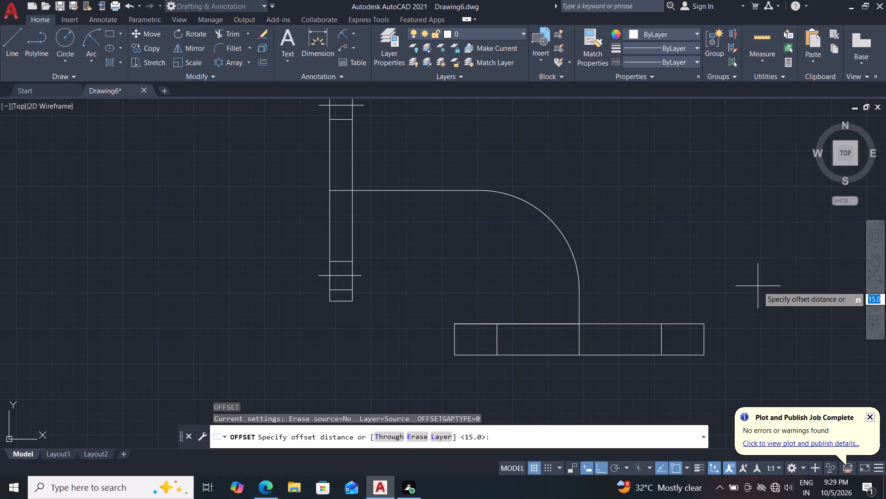
{"action": "type", "text": "20"}
{"action": "key", "text": "Return"}
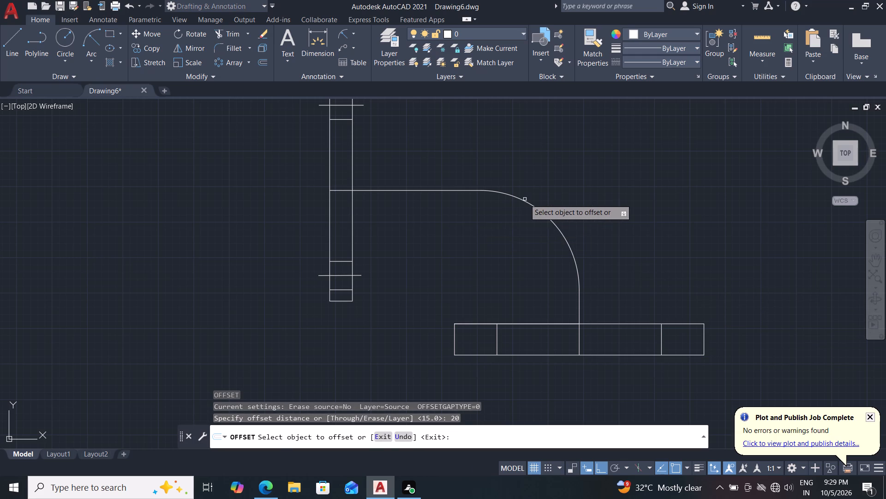
{"action": "left_click_drag", "start_coordinate": [525, 199], "coordinate": [532, 195]}
{"action": "left_click", "coordinate": [572, 164]}
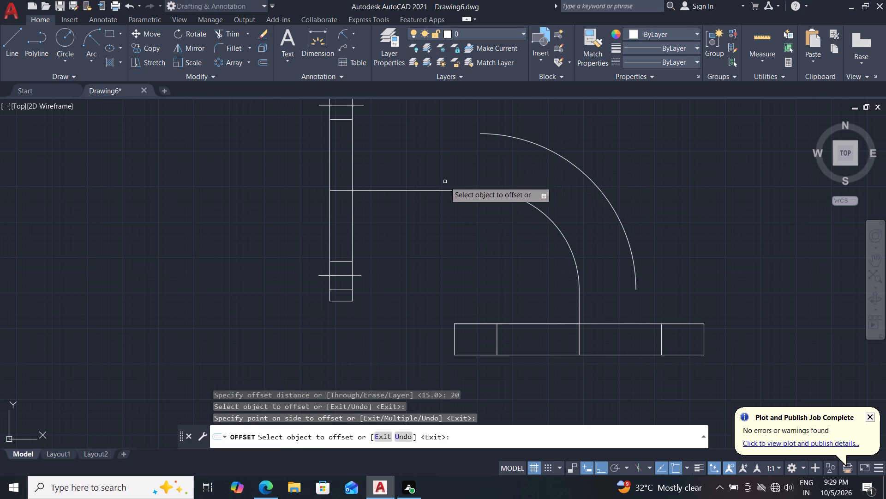
{"action": "left_click", "coordinate": [433, 190]}
{"action": "left_click", "coordinate": [432, 152]}
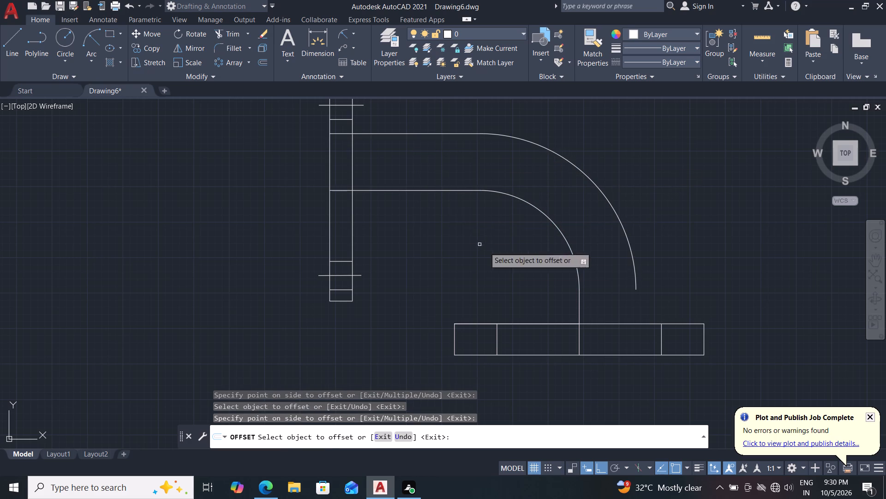
{"action": "left_click", "coordinate": [580, 304]}
{"action": "left_click", "coordinate": [659, 305]}
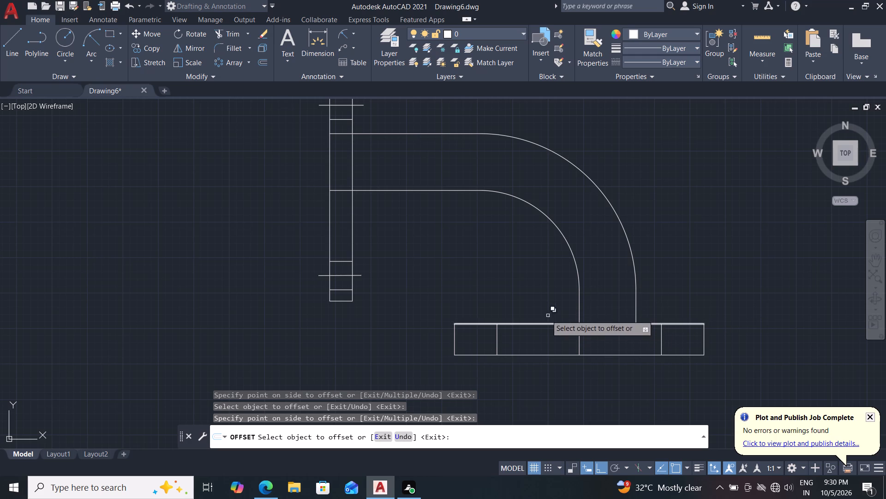
Offset the bend's central horizontal line, arc and vertical line 20 mm towards the inside of the bend.
{"action": "left_click", "coordinate": [410, 189]}
{"action": "left_click", "coordinate": [398, 268]}
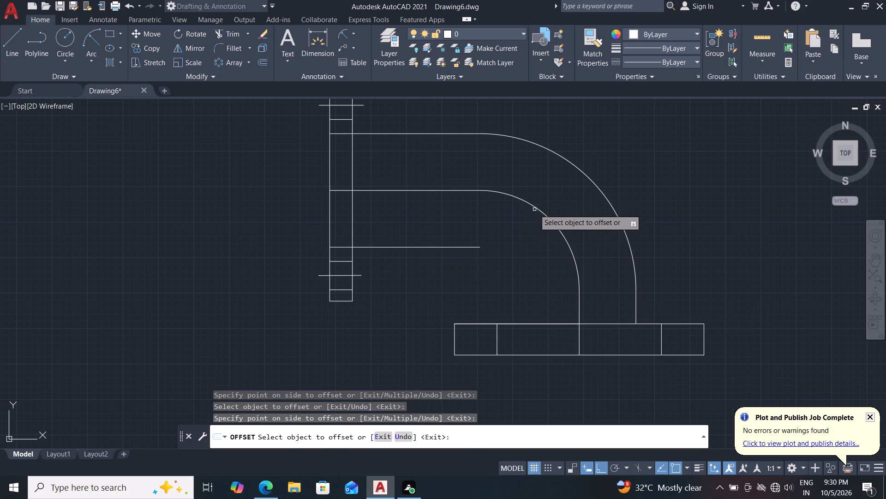
{"action": "left_click", "coordinate": [534, 209]}
{"action": "left_click", "coordinate": [508, 246]}
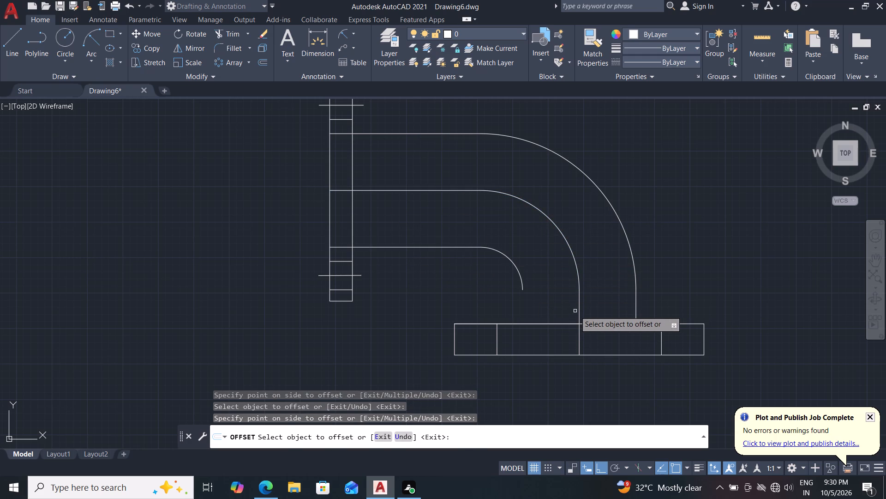
{"action": "left_click_drag", "start_coordinate": [579, 309], "coordinate": [569, 307]}
{"action": "left_click", "coordinate": [533, 306]}
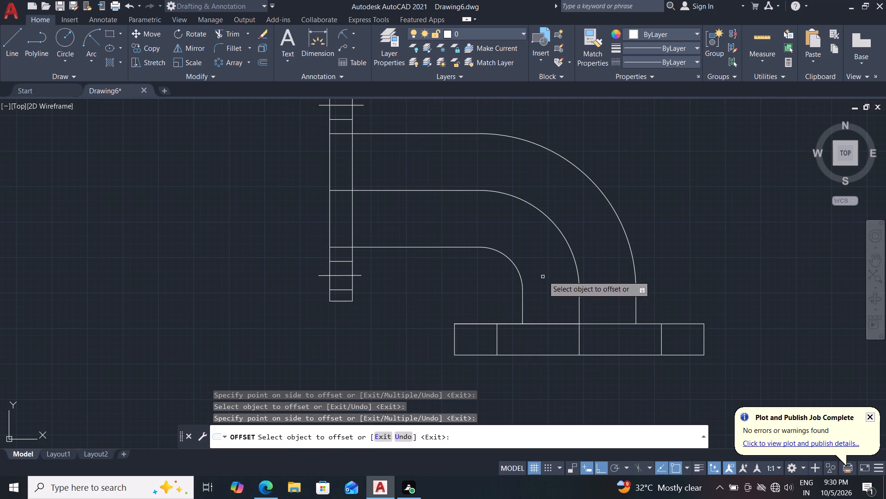
Offset the bend's central horizontal line 13 mm both below and above.
{"action": "middle_click_drag", "start_coordinate": [544, 278], "coordinate": [539, 291]}
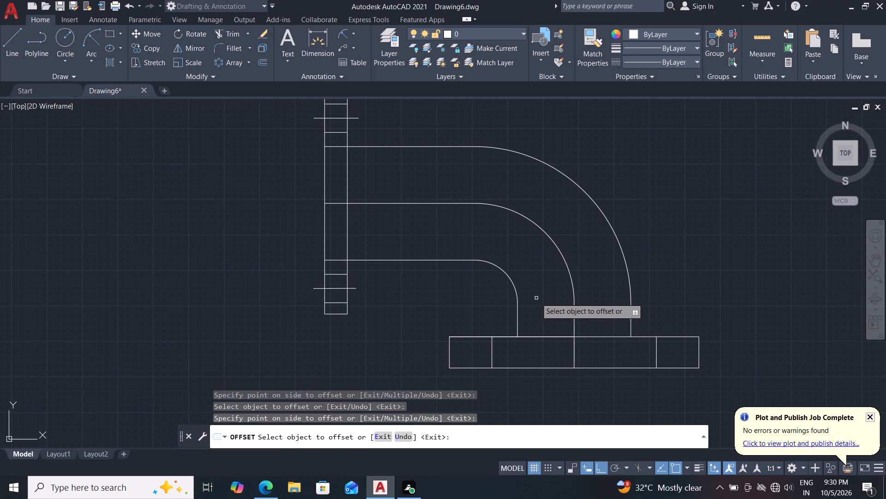
{"action": "middle_click_drag", "start_coordinate": [528, 257], "coordinate": [539, 276]}
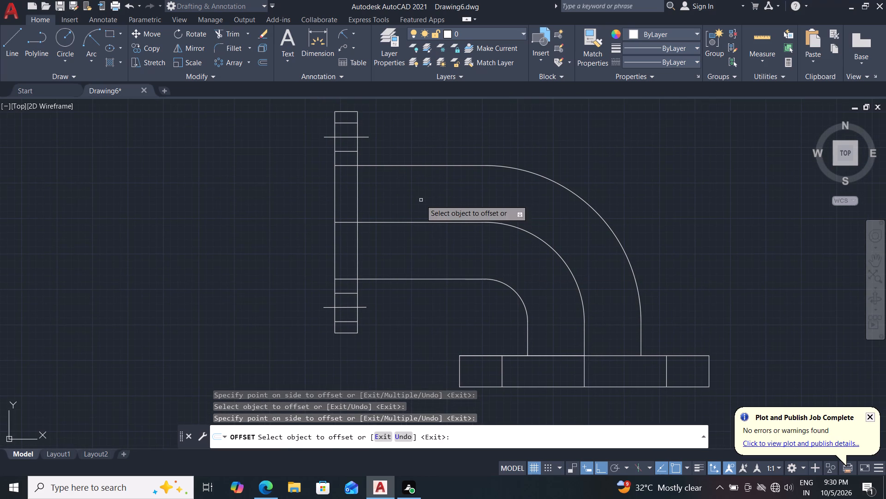
{"action": "left_click", "coordinate": [418, 222]}
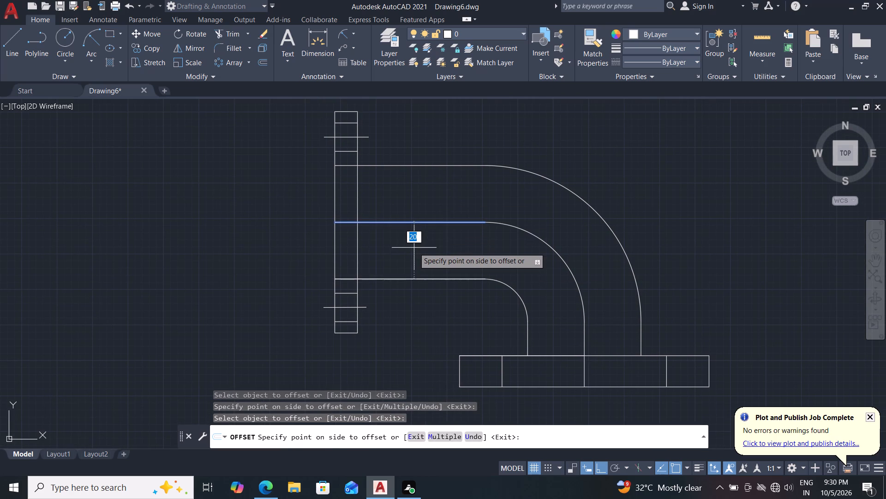
{"action": "type", "text": "13"}
{"action": "key", "text": "Return"}
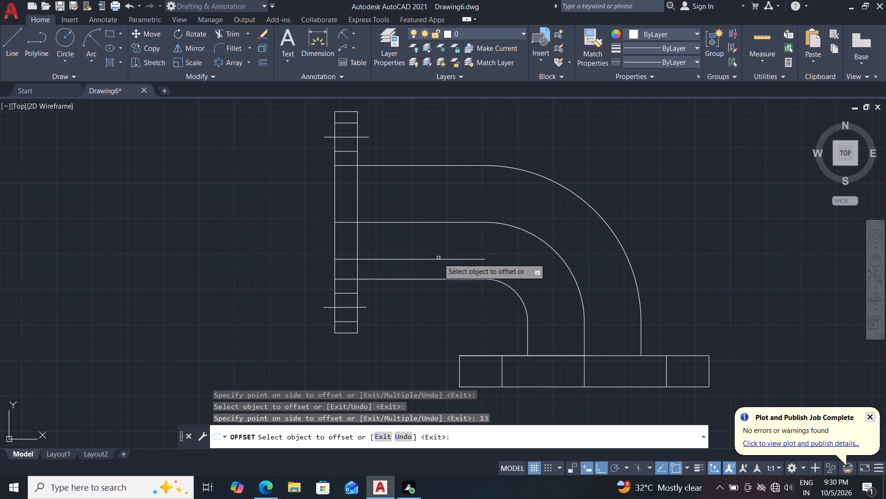
{"action": "left_click_drag", "start_coordinate": [461, 222], "coordinate": [461, 216]}
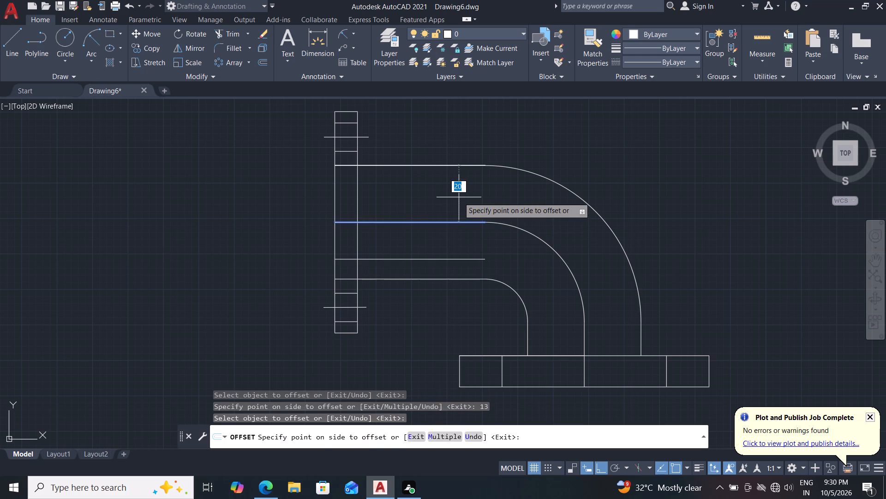
{"action": "type", "text": "13"}
{"action": "key", "text": "Return"}
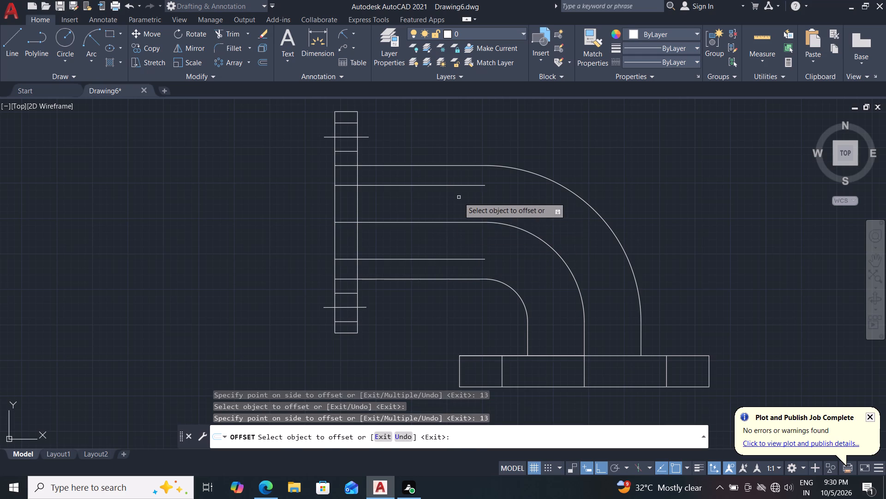
Offset the bend's central arc 13 mm to both its outer and inner sides.
{"action": "left_click", "coordinate": [523, 229]}
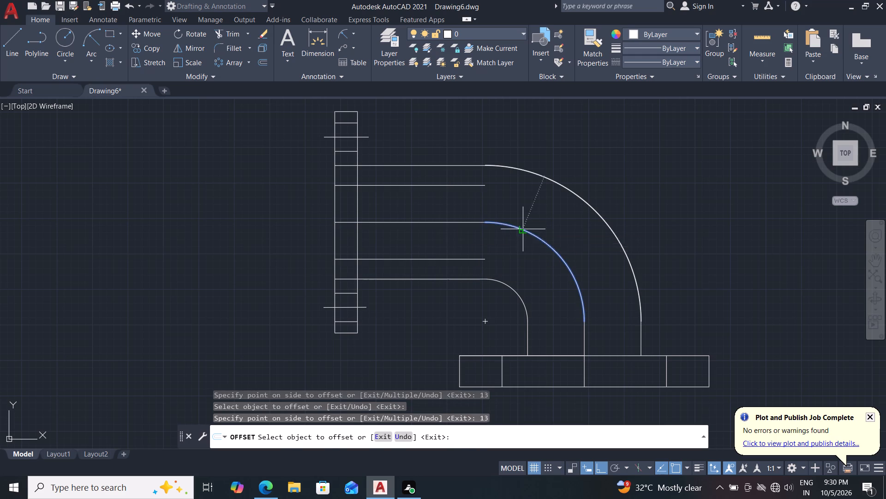
{"action": "type", "text": "13"}
{"action": "key", "text": "Return"}
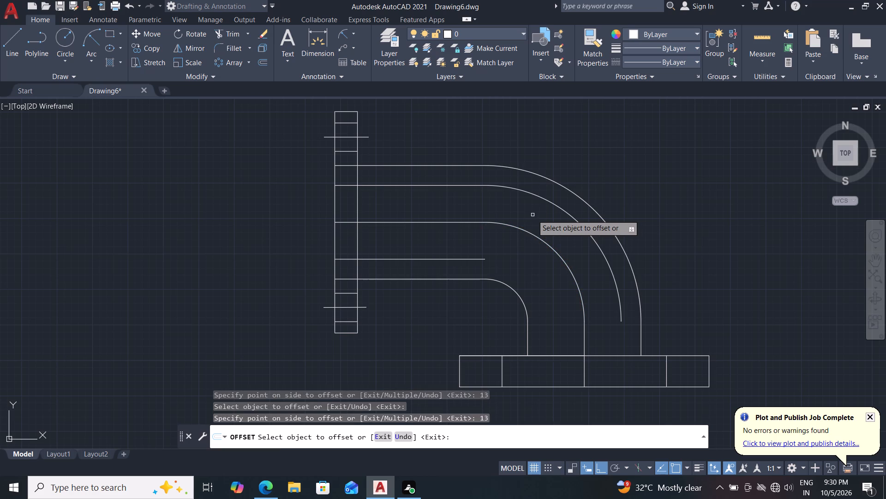
{"action": "left_click", "coordinate": [551, 249]}
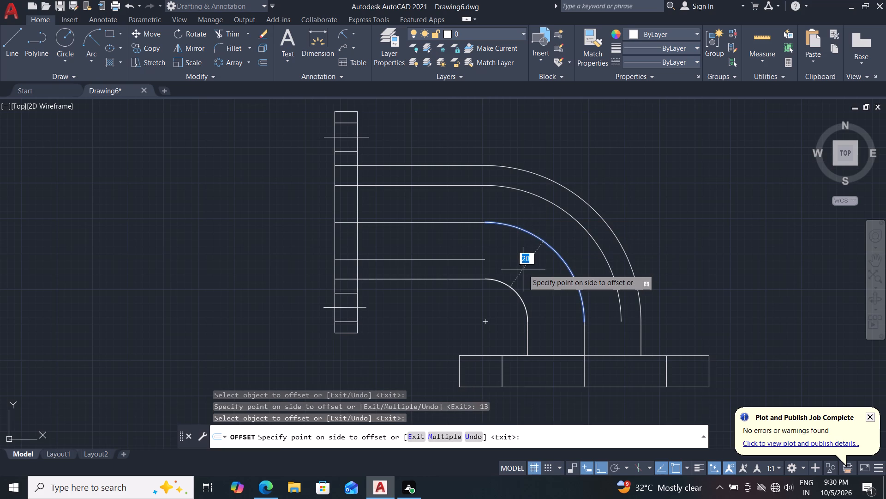
{"action": "type", "text": "13"}
{"action": "key", "text": "Return"}
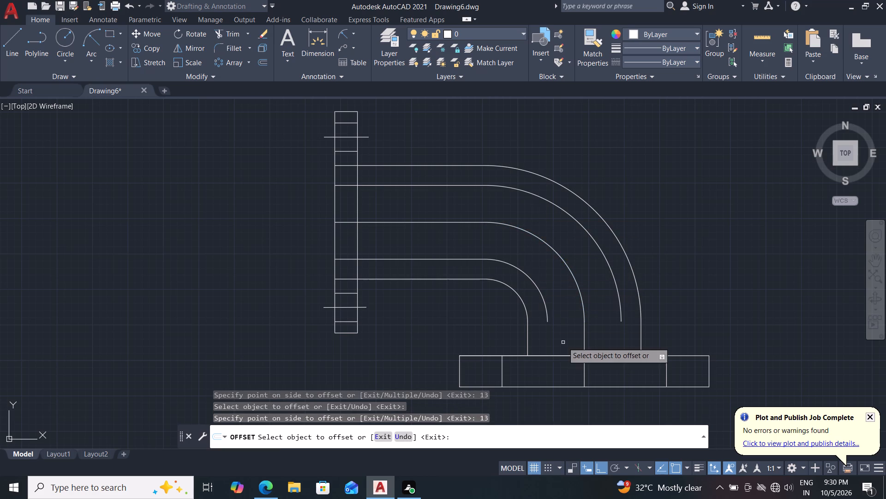
Offset the bend's central vertical line above the base 13 mm to both its left and right sides.
{"action": "left_click", "coordinate": [584, 341]}
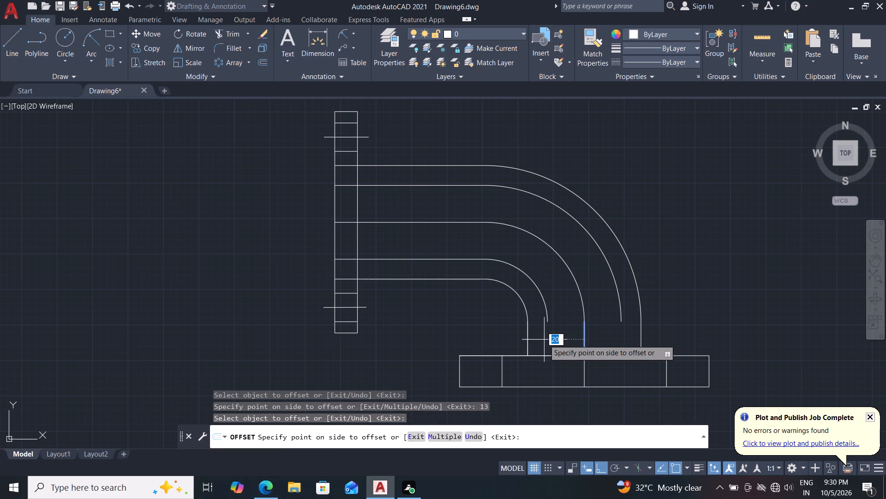
{"action": "type", "text": "13"}
{"action": "key", "text": "Return"}
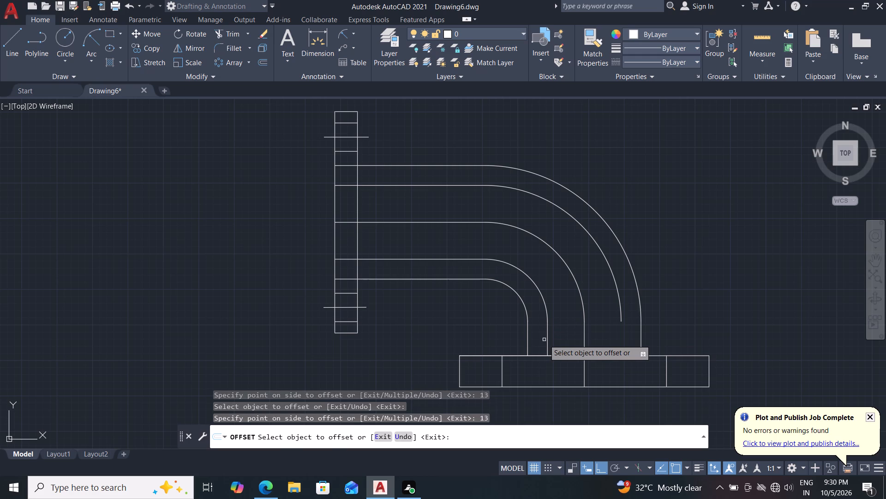
{"action": "left_click", "coordinate": [587, 339]}
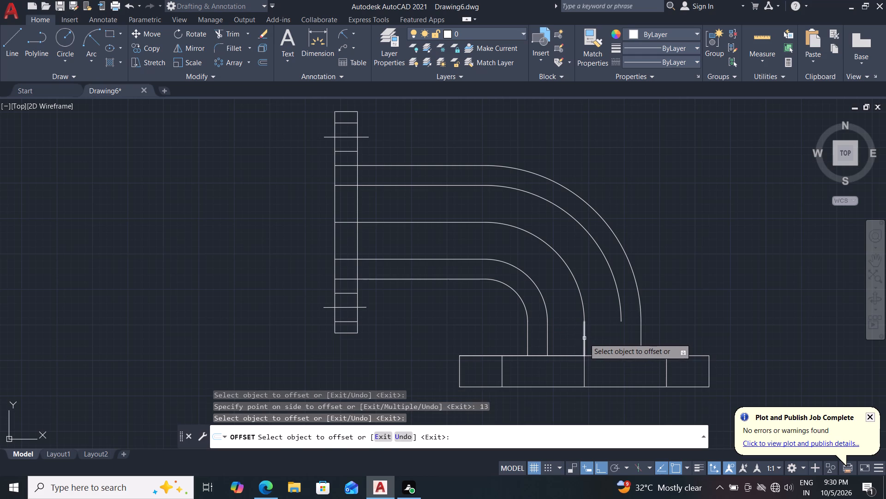
{"action": "left_click", "coordinate": [584, 338]}
{"action": "type", "text": "13"}
{"action": "key", "text": "Return"}
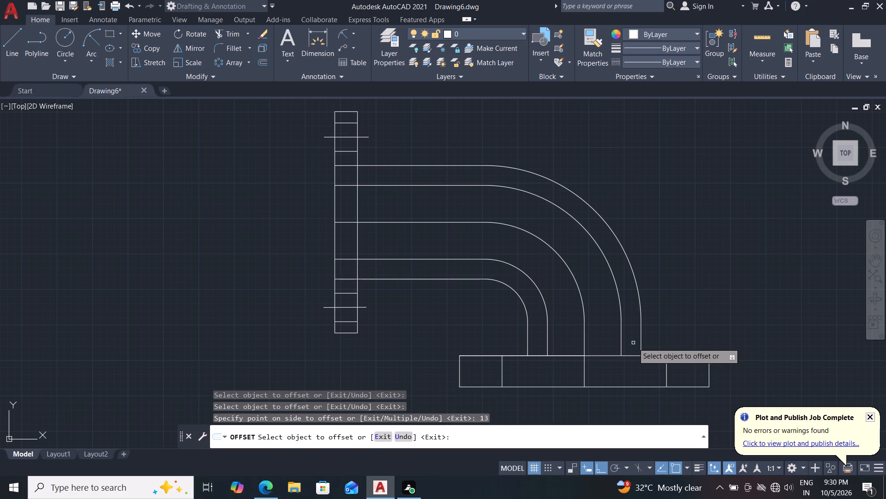
{"action": "key", "text": "Escape"}
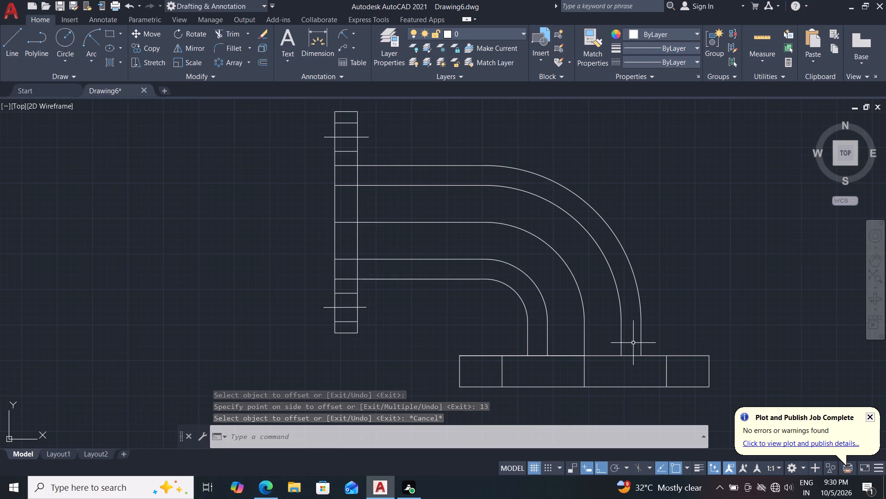
Offset the central short vertical line inside the base 13 mm to both its left and right sides.
{"action": "key", "text": "o"}
{"action": "key", "text": "Return"}
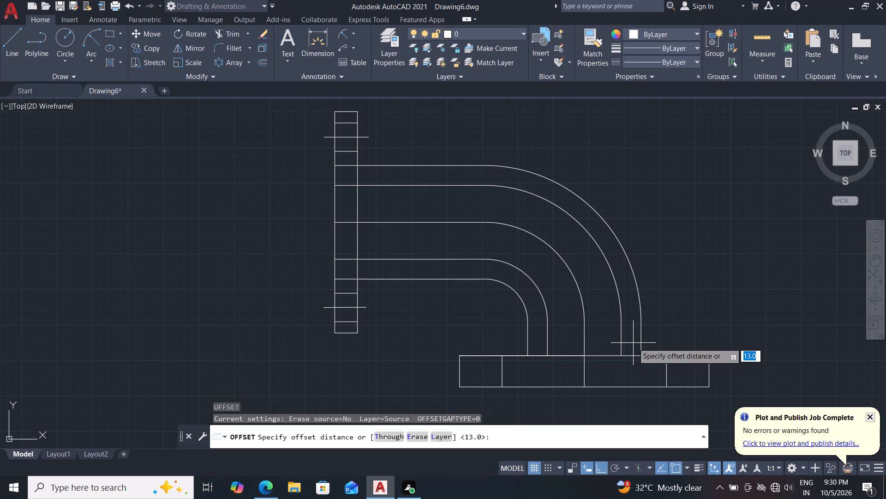
{"action": "type", "text": "13"}
{"action": "key", "text": "Return"}
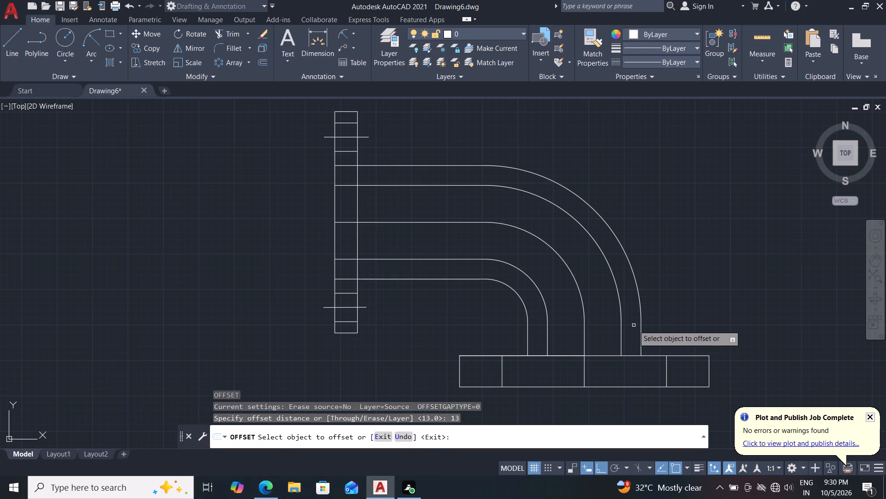
{"action": "left_click", "coordinate": [583, 374]}
{"action": "left_click", "coordinate": [552, 380]}
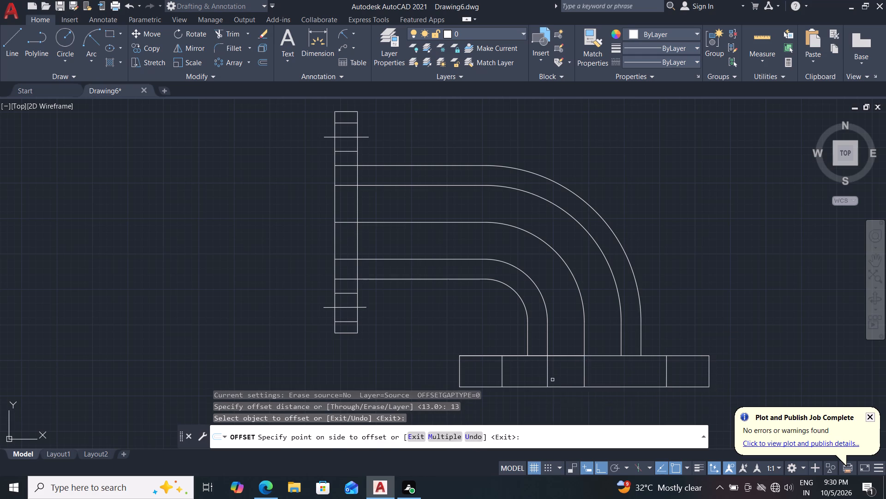
{"action": "left_click", "coordinate": [586, 371]}
{"action": "left_click_drag", "start_coordinate": [628, 369], "coordinate": [655, 357]}
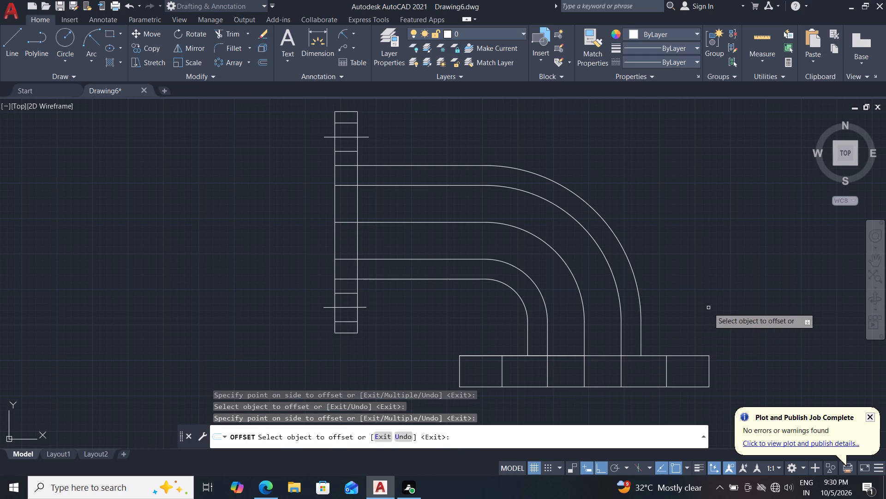
{"action": "key", "text": "Escape"}
{"action": "key", "text": "Escape"}
{"action": "key", "text": "Escape"}
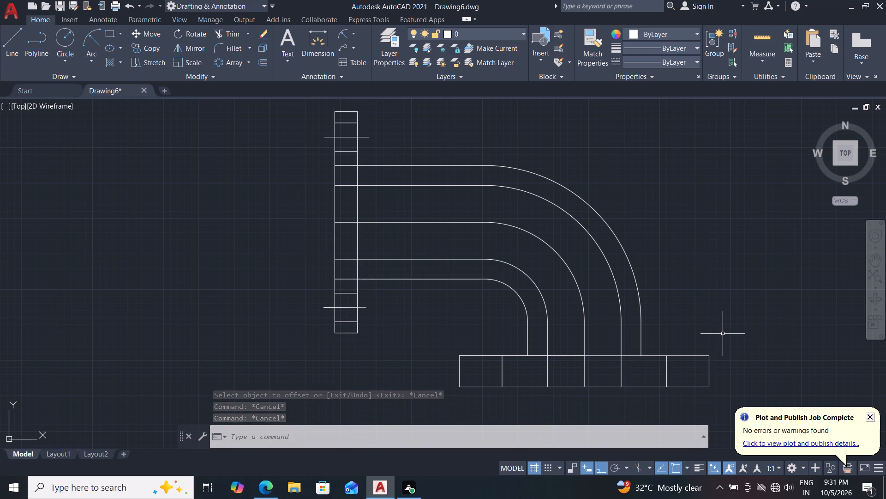
Draw a 2.5 mm radius circle tangent to the base's top edge and the bend's inner-side outer wall, and trim it to a corner arc.
{"action": "left_click", "coordinate": [66, 63]}
{"action": "left_click", "coordinate": [76, 182]}
{"action": "scroll", "coordinate": [525, 373], "scroll_direction": "up", "scroll_amount": 1}
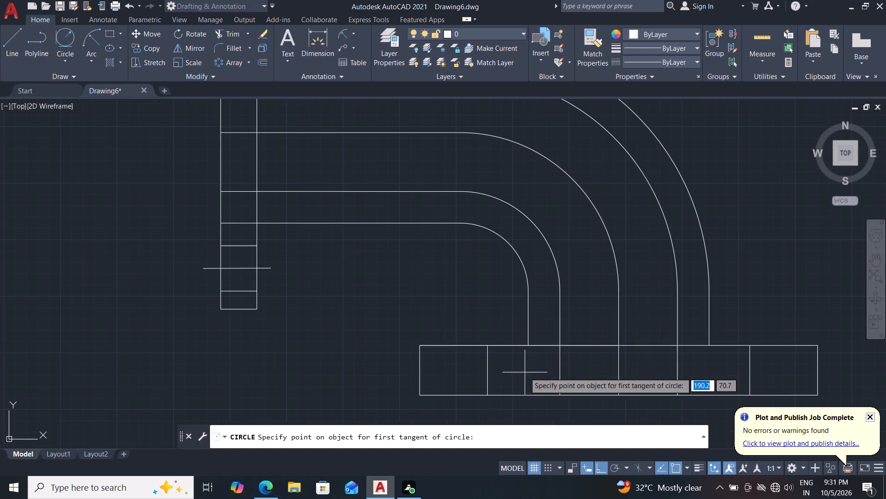
{"action": "left_click", "coordinate": [512, 344]}
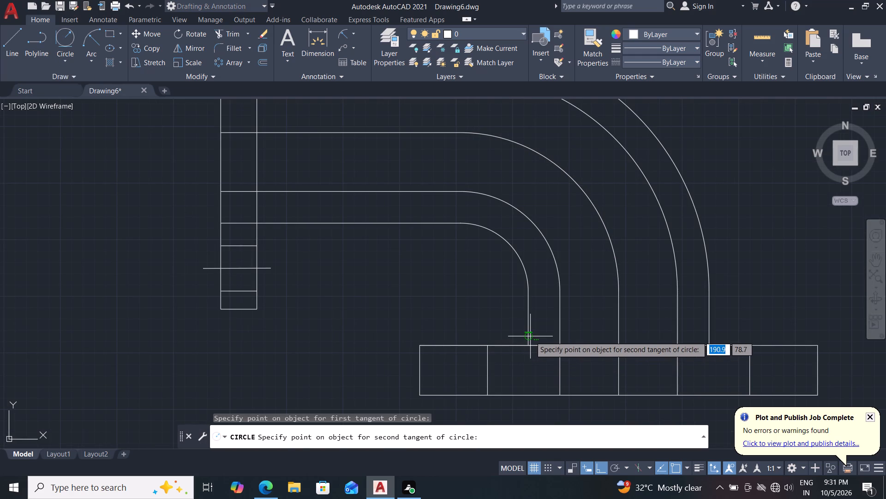
{"action": "left_click", "coordinate": [530, 336]}
{"action": "type", "text": "2.5"}
{"action": "key", "text": "Return"}
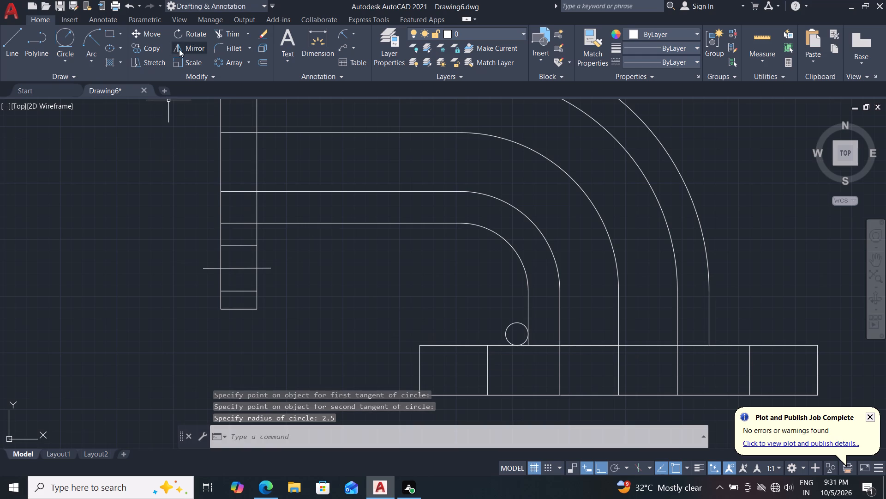
{"action": "left_click", "coordinate": [233, 31]}
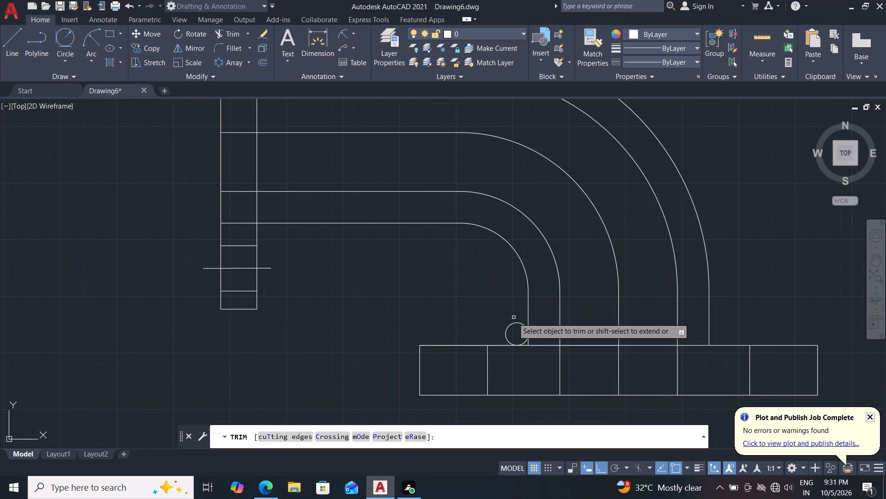
{"action": "left_click", "coordinate": [512, 323]}
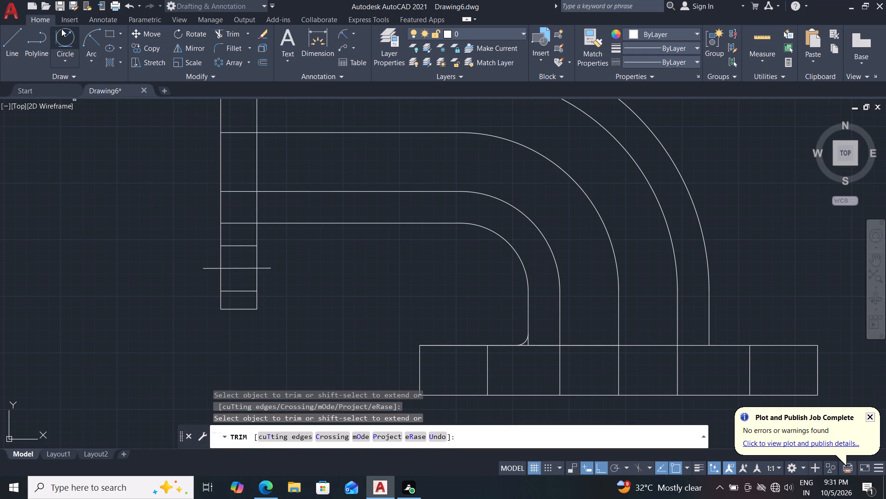
Draw a matching 2.5 mm tangent circle where the bend's outermost wall meets the base's top edge, and trim it to a corner arc.
{"action": "left_click", "coordinate": [61, 29]}
{"action": "middle_click_drag", "start_coordinate": [386, 308], "coordinate": [245, 311]}
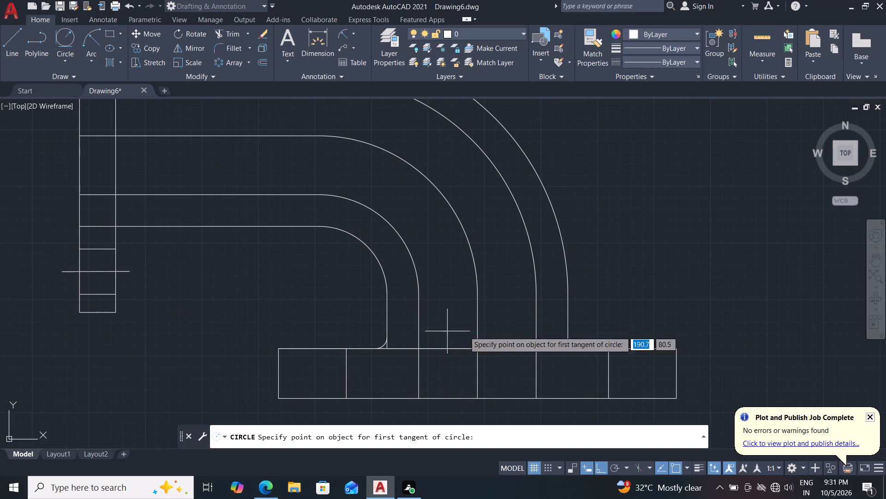
{"action": "left_click", "coordinate": [584, 347]}
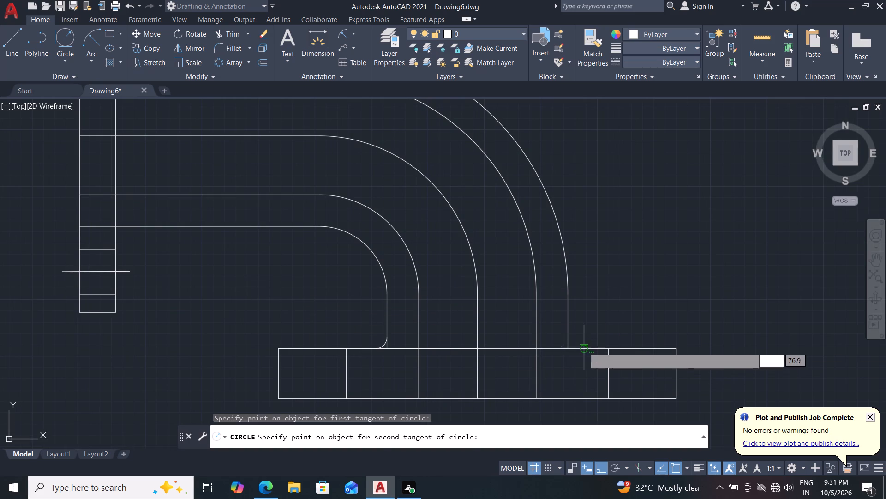
{"action": "left_click", "coordinate": [572, 339]}
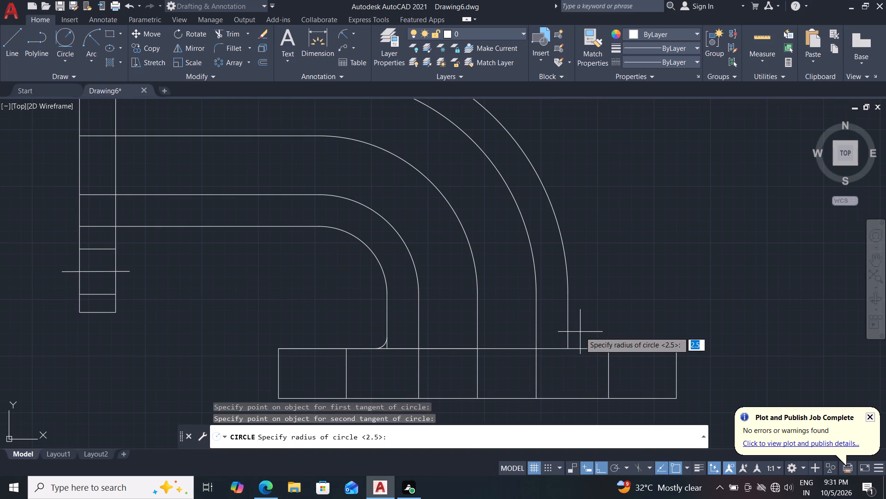
{"action": "key", "text": "Return"}
{"action": "scroll", "coordinate": [581, 331], "scroll_direction": "up", "scroll_amount": 1}
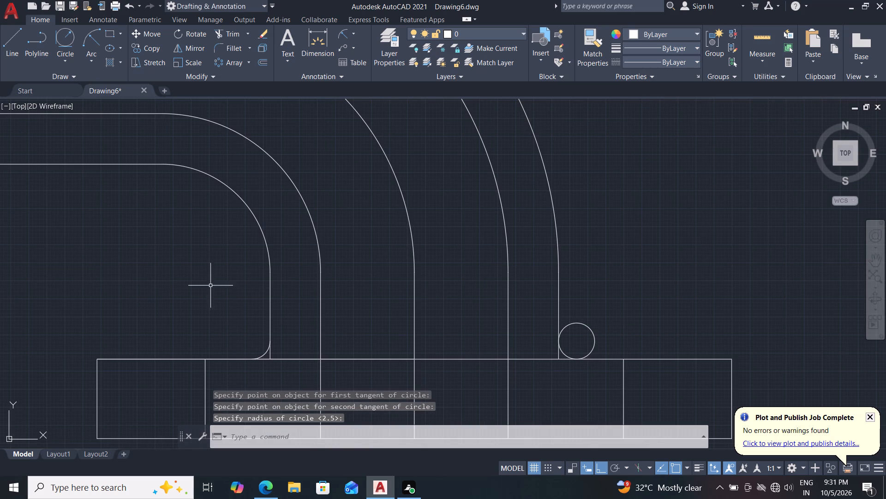
{"action": "left_click", "coordinate": [220, 33]}
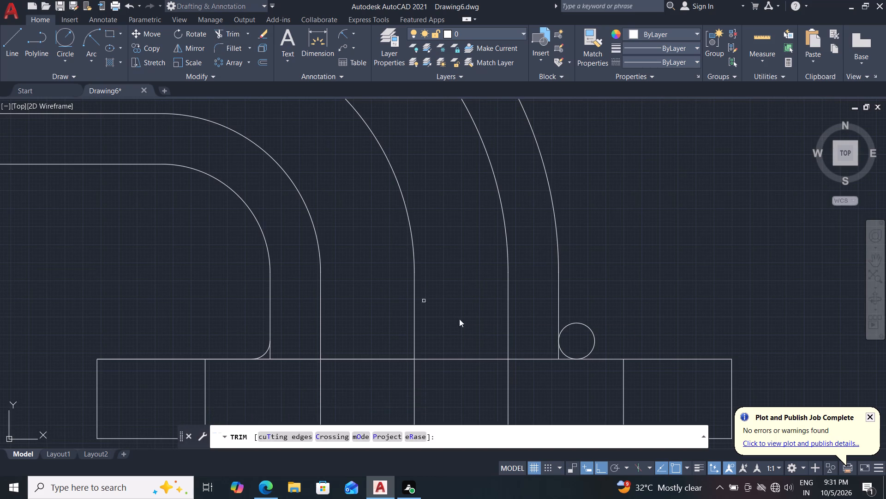
{"action": "left_click_drag", "start_coordinate": [588, 334], "coordinate": [595, 316]}
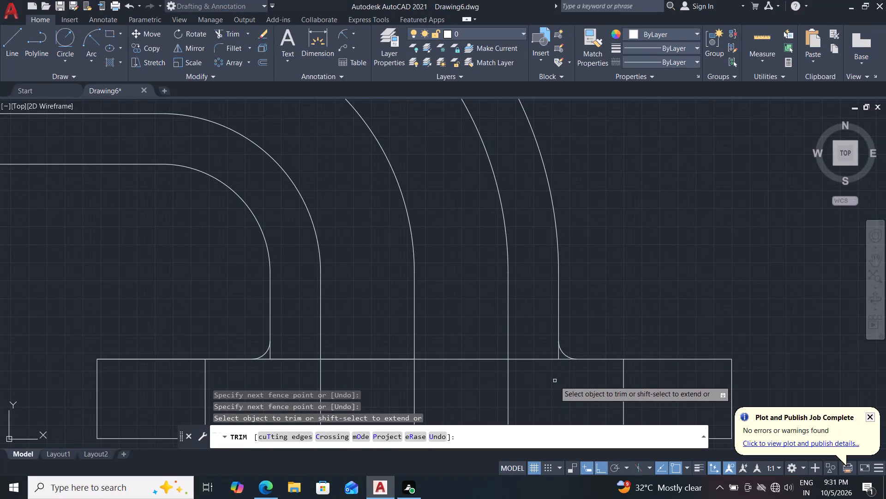
Draw an 11 mm vertical line through the base from the lower end of each corner arc to the bottom edge.
{"action": "left_click", "coordinate": [16, 41]}
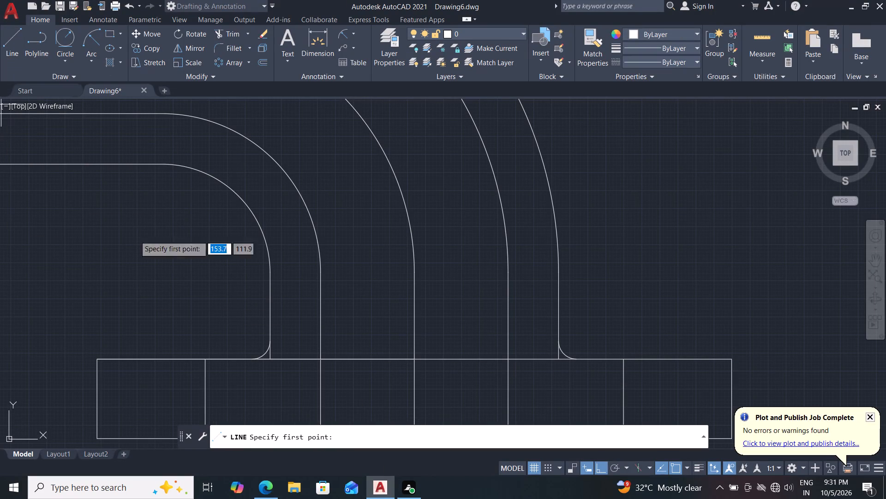
{"action": "middle_click_drag", "start_coordinate": [275, 398], "coordinate": [287, 336]}
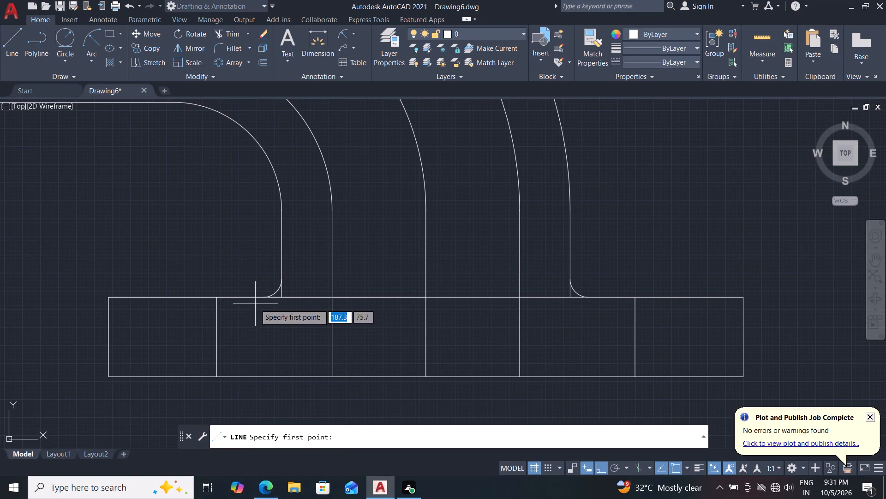
{"action": "left_click", "coordinate": [261, 299]}
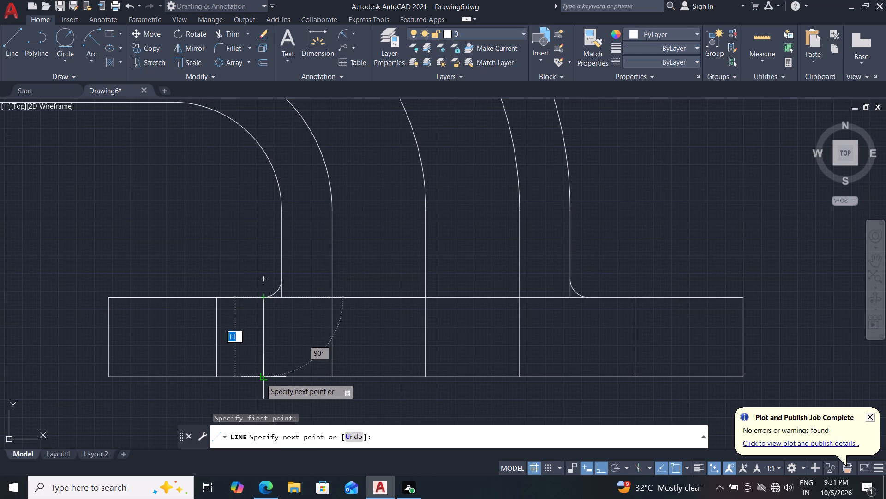
{"action": "left_click_drag", "start_coordinate": [261, 378], "coordinate": [275, 376]}
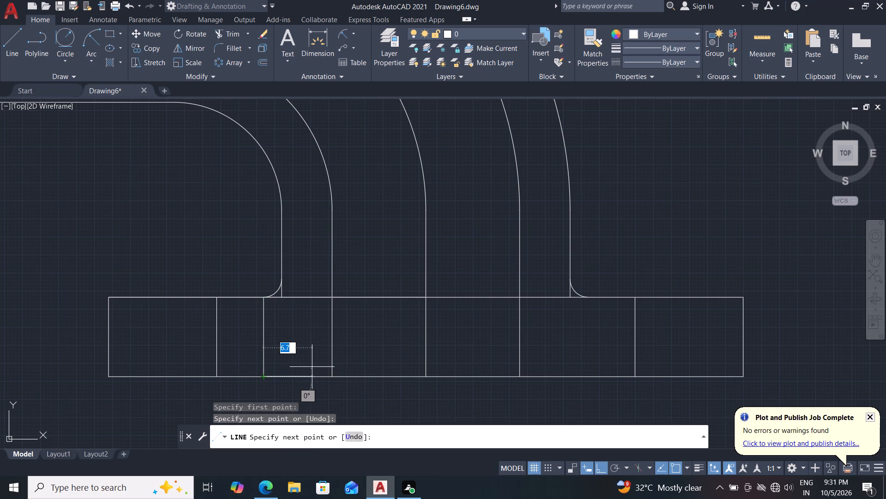
{"action": "key", "text": "Escape"}
{"action": "key", "text": "Escape"}
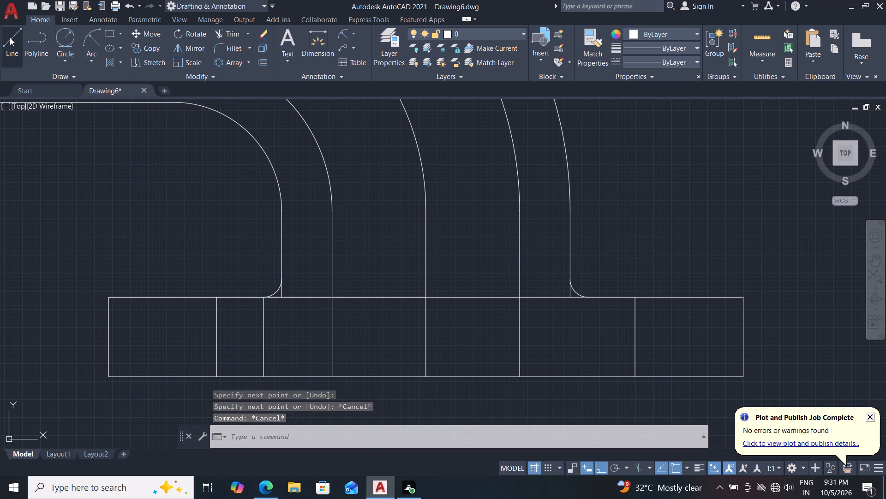
{"action": "left_click", "coordinate": [10, 37]}
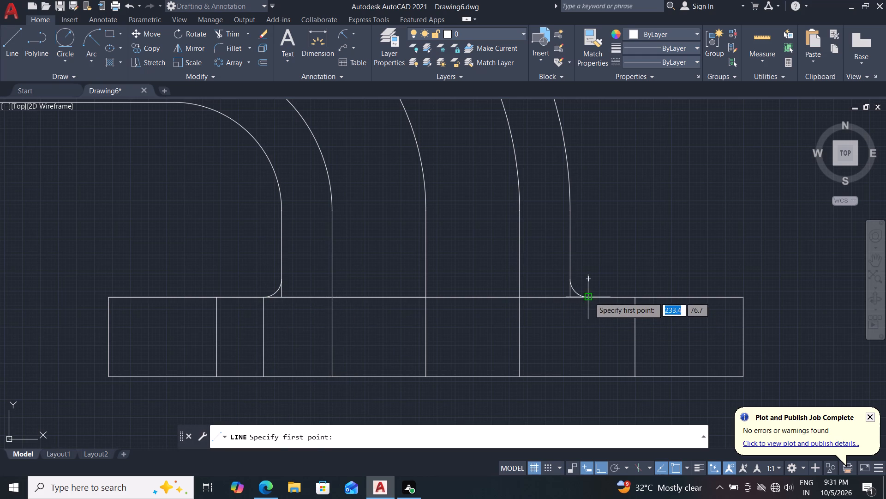
{"action": "left_click", "coordinate": [589, 297]}
{"action": "left_click_drag", "start_coordinate": [587, 375], "coordinate": [590, 367]}
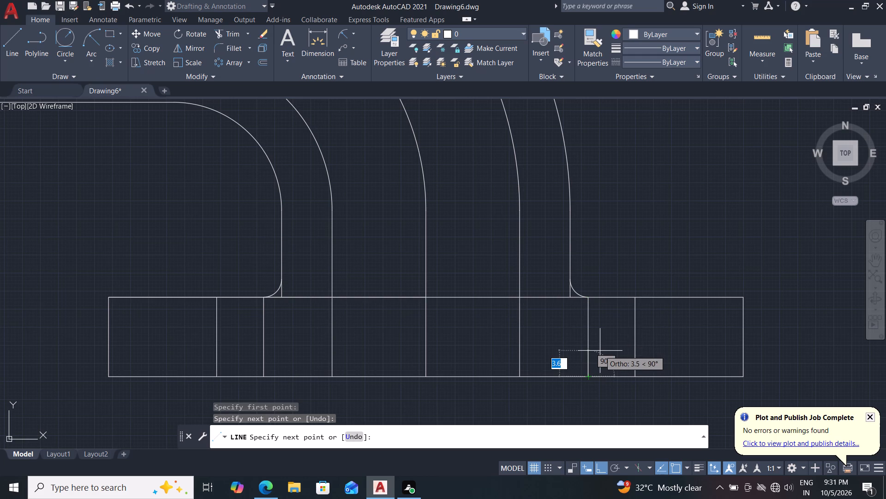
{"action": "key", "text": "Escape"}
{"action": "key", "text": "Escape"}
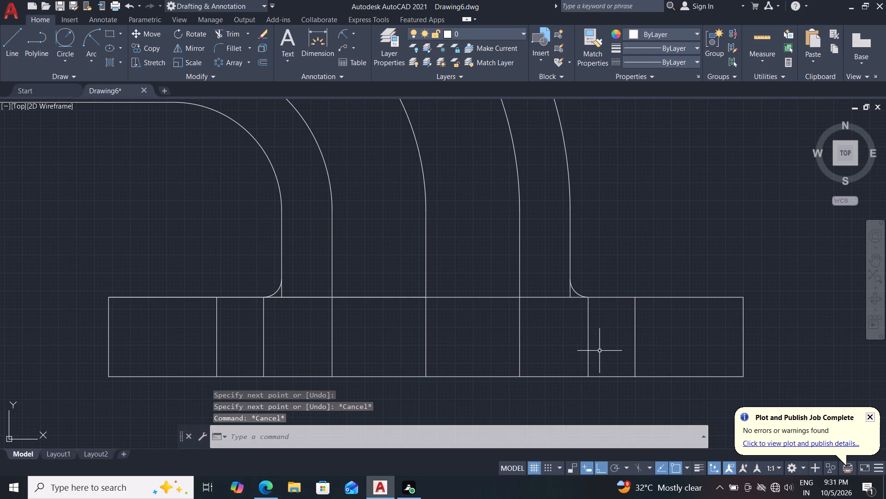
Trim the leftover corner stubs beneath both arcs and the base's top edge across each pipe wall thickness.
{"action": "left_click", "coordinate": [220, 32]}
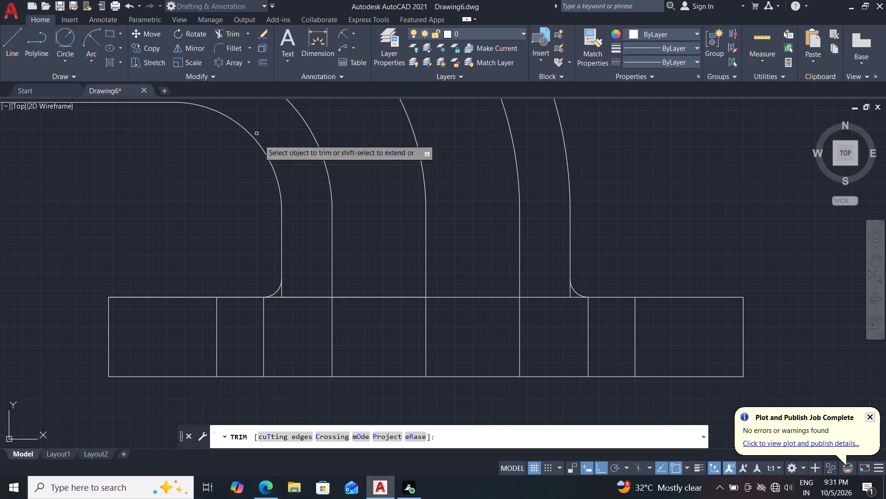
{"action": "scroll", "coordinate": [274, 322], "scroll_direction": "up", "scroll_amount": 1}
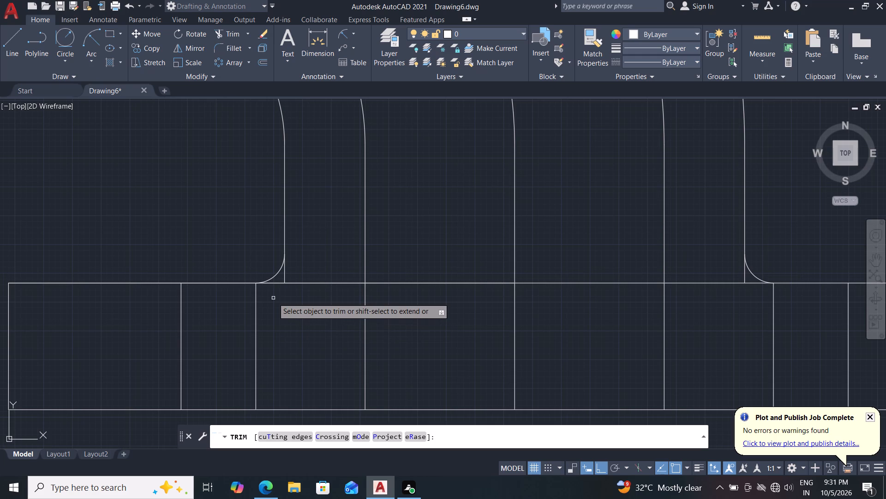
{"action": "scroll", "coordinate": [273, 298], "scroll_direction": "up", "scroll_amount": 1}
{"action": "scroll", "coordinate": [273, 298], "scroll_direction": "down", "scroll_amount": 1}
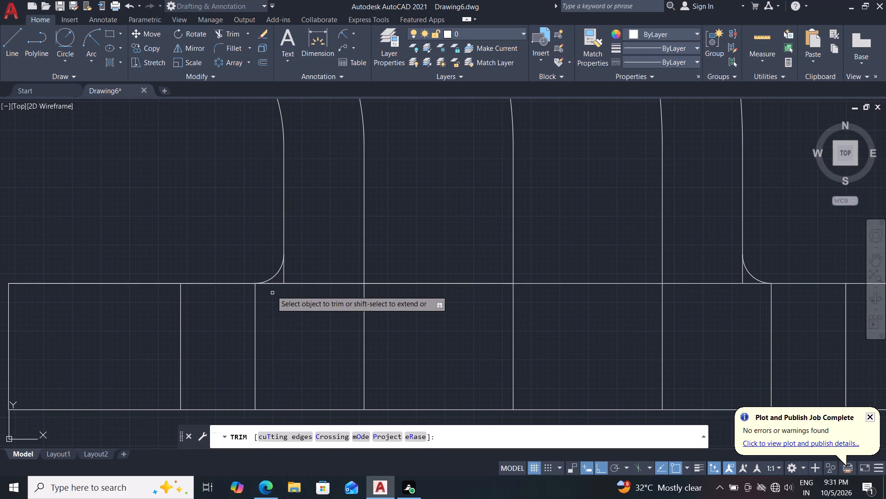
{"action": "left_click_drag", "start_coordinate": [271, 289], "coordinate": [293, 273]}
{"action": "left_click_drag", "start_coordinate": [293, 273], "coordinate": [299, 303]}
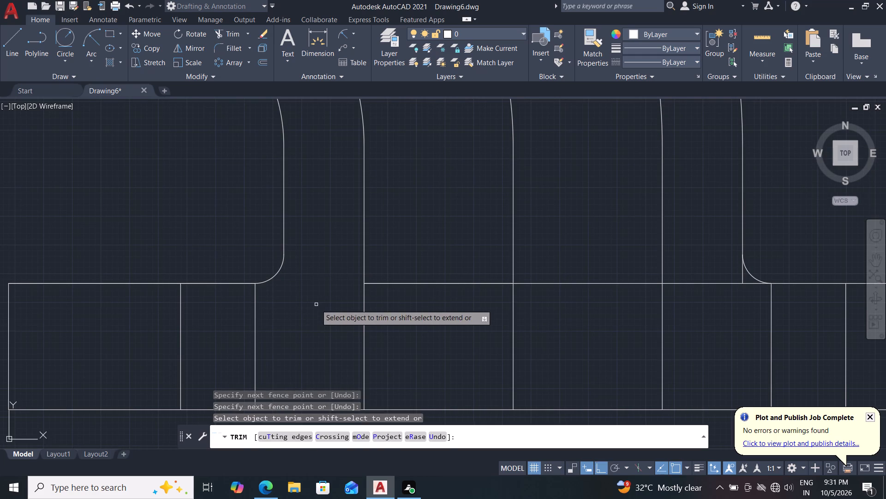
{"action": "middle_click_drag", "start_coordinate": [316, 304], "coordinate": [211, 322]}
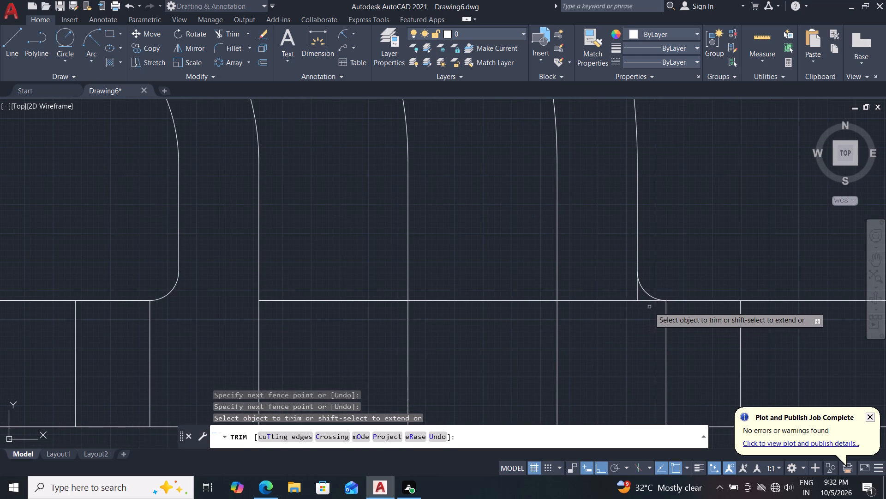
{"action": "left_click_drag", "start_coordinate": [649, 307], "coordinate": [620, 292]}
{"action": "left_click_drag", "start_coordinate": [612, 298], "coordinate": [610, 333]}
{"action": "scroll", "coordinate": [605, 330], "scroll_direction": "up", "scroll_amount": 1}
{"action": "scroll", "coordinate": [605, 330], "scroll_direction": "down", "scroll_amount": 2}
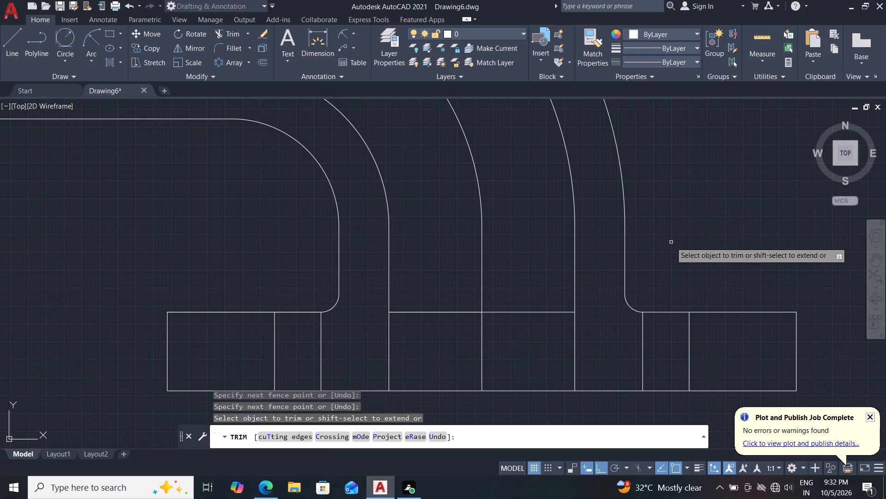
{"action": "key", "text": "Escape"}
{"action": "key", "text": "Escape"}
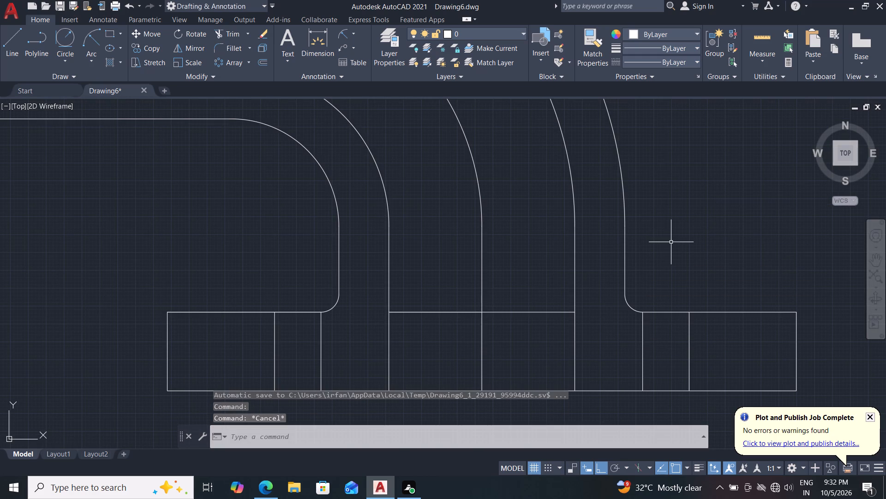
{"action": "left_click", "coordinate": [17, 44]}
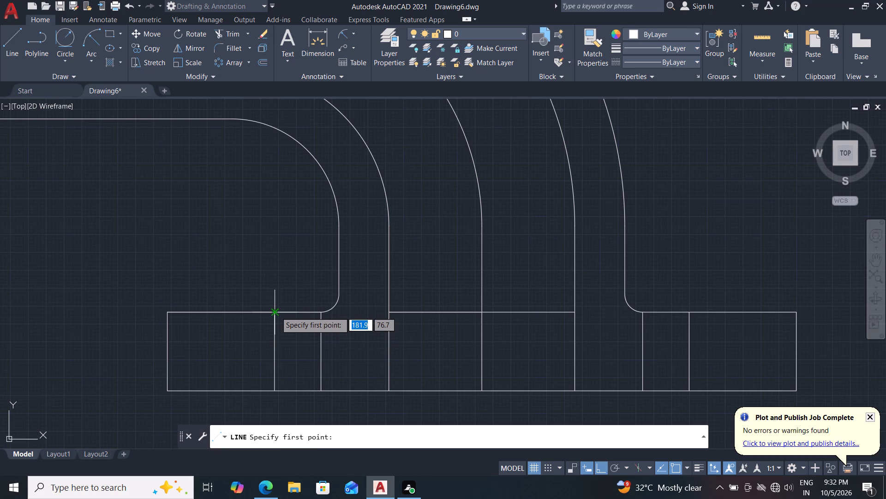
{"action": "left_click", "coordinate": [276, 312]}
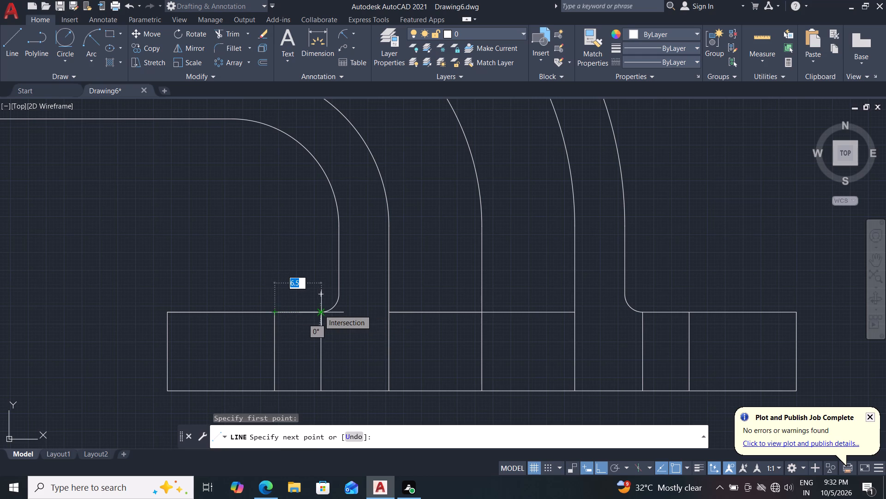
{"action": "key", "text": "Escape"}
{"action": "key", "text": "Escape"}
Offset the left and right hole centre lines in the base 6.5 mm outward, towards the base's ends.
{"action": "key", "text": "o"}
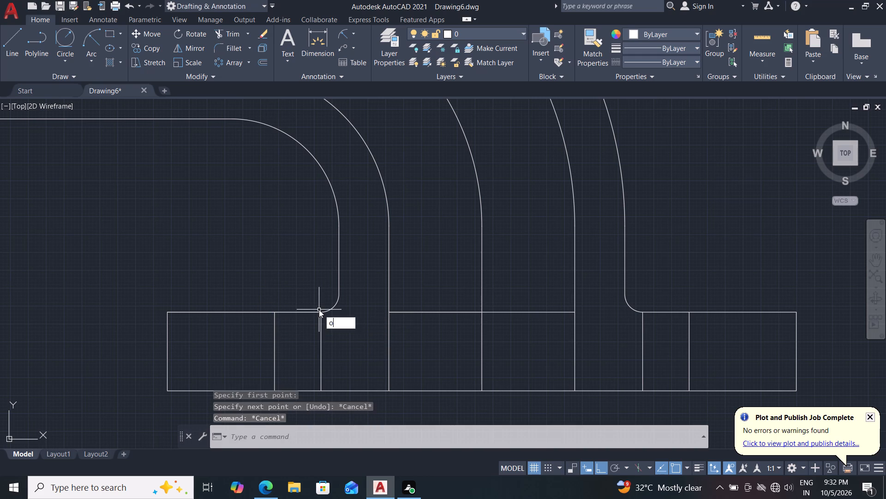
{"action": "key", "text": "Return"}
{"action": "type", "text": "6.5"}
{"action": "key", "text": "Return"}
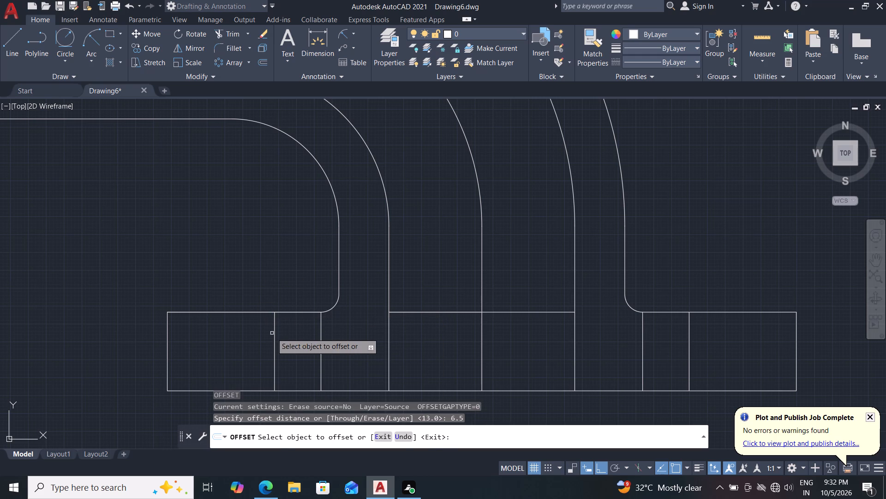
{"action": "left_click", "coordinate": [274, 334]}
{"action": "left_click", "coordinate": [223, 340]}
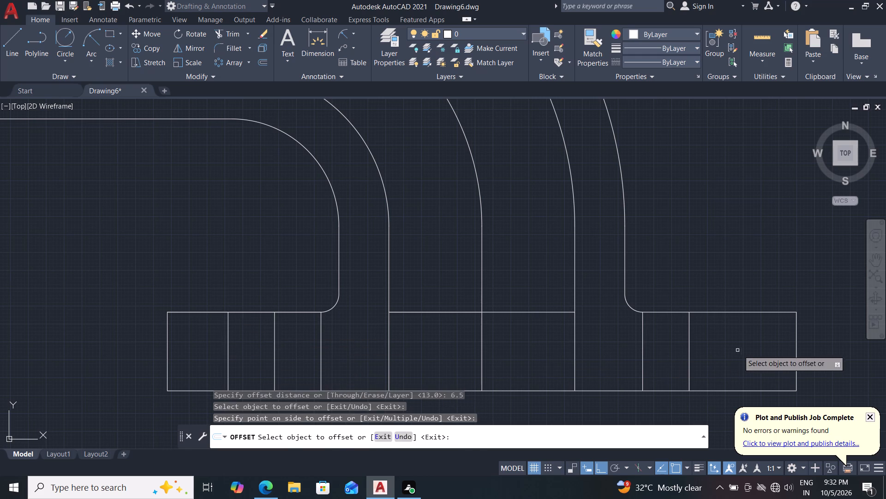
{"action": "left_click", "coordinate": [689, 346]}
{"action": "left_click", "coordinate": [708, 345]}
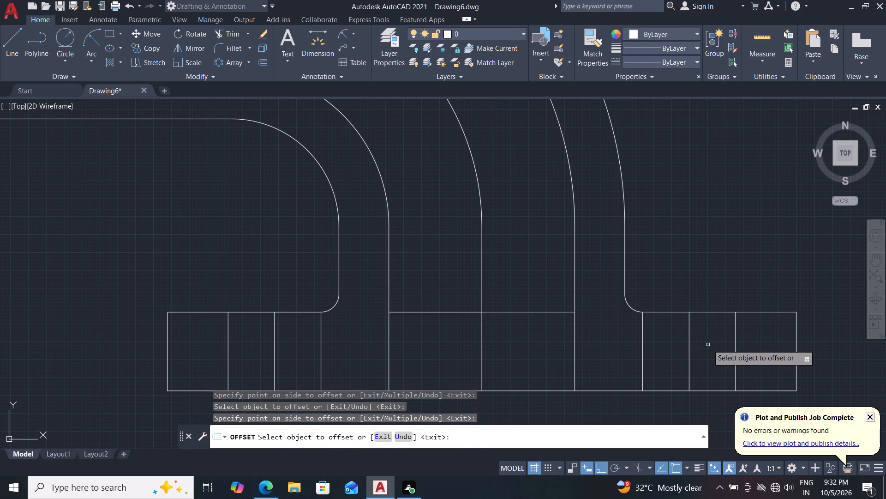
{"action": "key", "text": "Escape"}
{"action": "key", "text": "Escape"}
{"action": "key", "text": "Escape"}
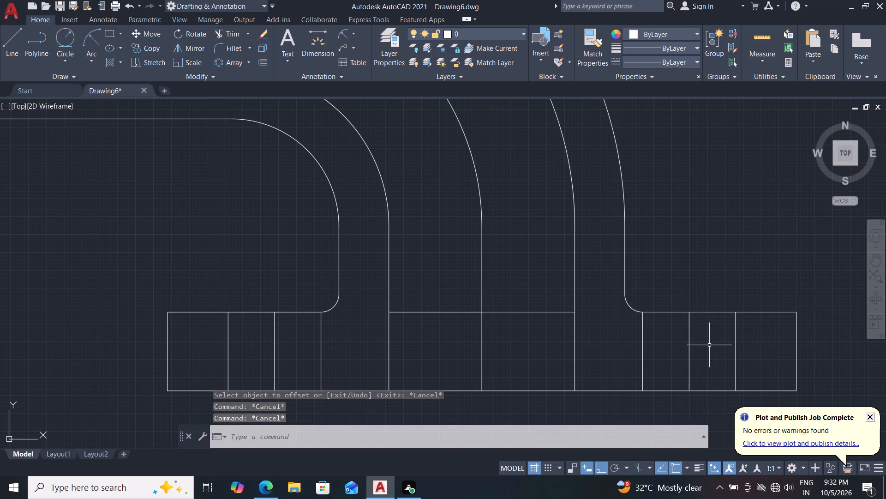
Stretch the left hole centre line vertically so it extends past the base's top and bottom edges.
{"action": "scroll", "coordinate": [378, 314], "scroll_direction": "down", "scroll_amount": 1}
{"action": "left_click", "coordinate": [312, 335]}
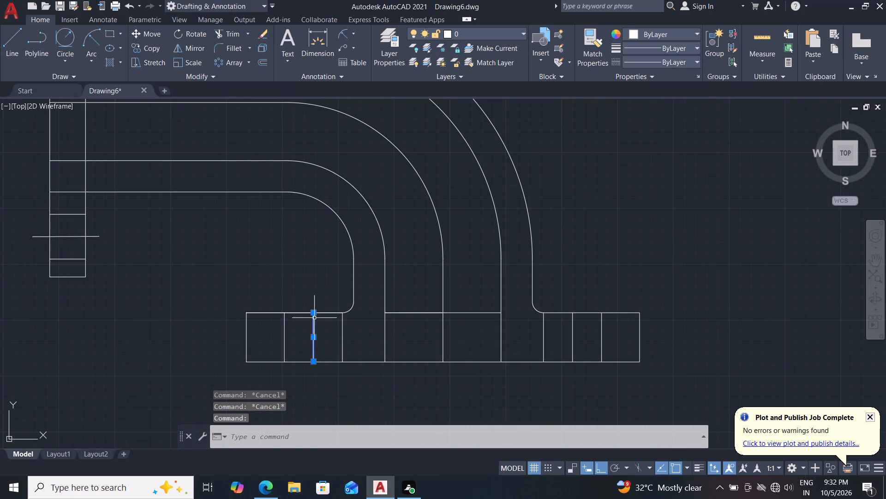
{"action": "left_click", "coordinate": [315, 310]}
{"action": "left_click", "coordinate": [315, 286]}
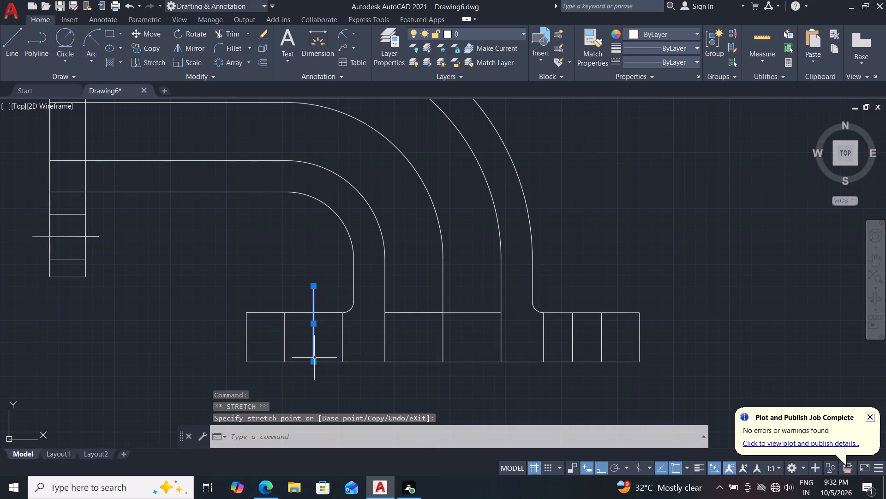
{"action": "left_click", "coordinate": [314, 362]}
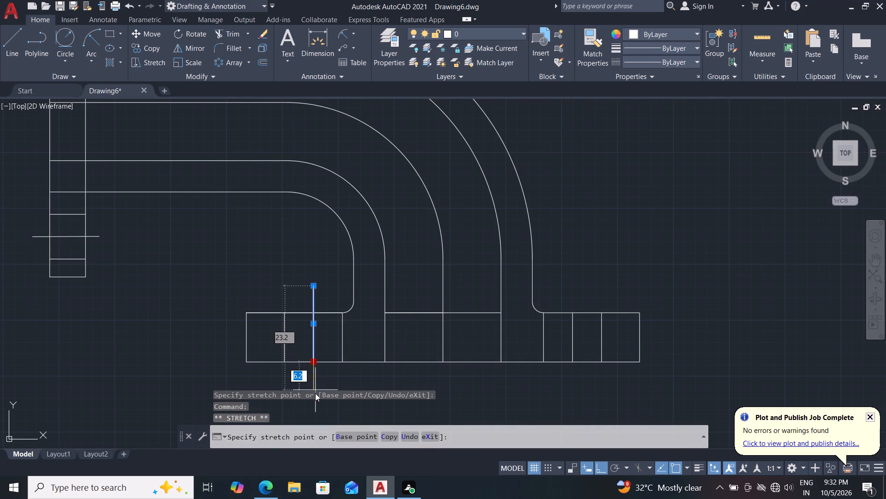
{"action": "left_click", "coordinate": [315, 393]}
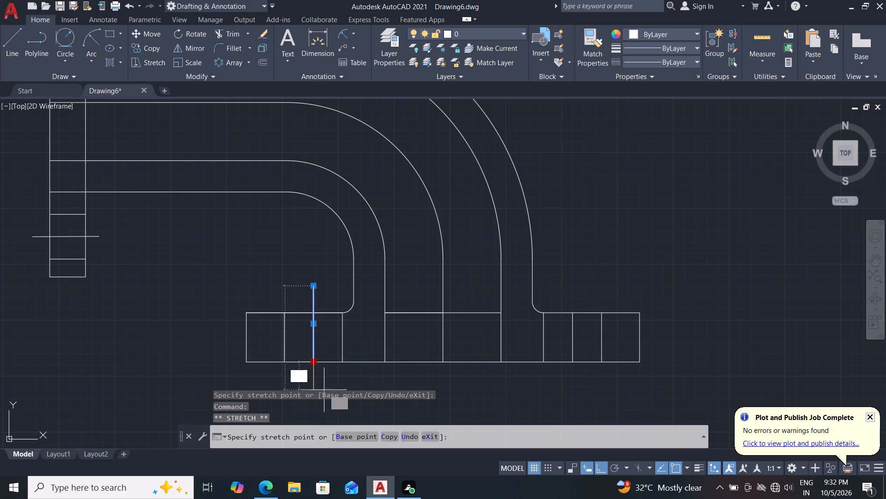
{"action": "key", "text": "F8"}
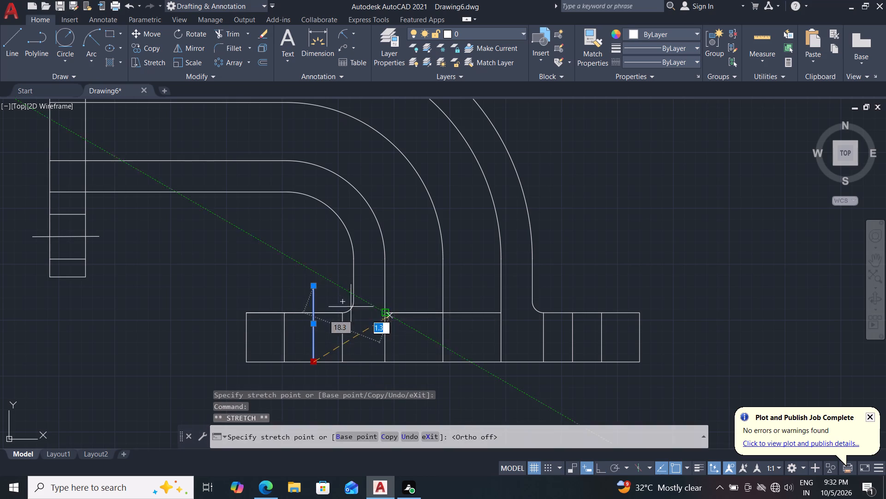
{"action": "scroll", "coordinate": [300, 279], "scroll_direction": "down", "scroll_amount": 1}
{"action": "middle_click_drag", "start_coordinate": [300, 279], "coordinate": [300, 228]}
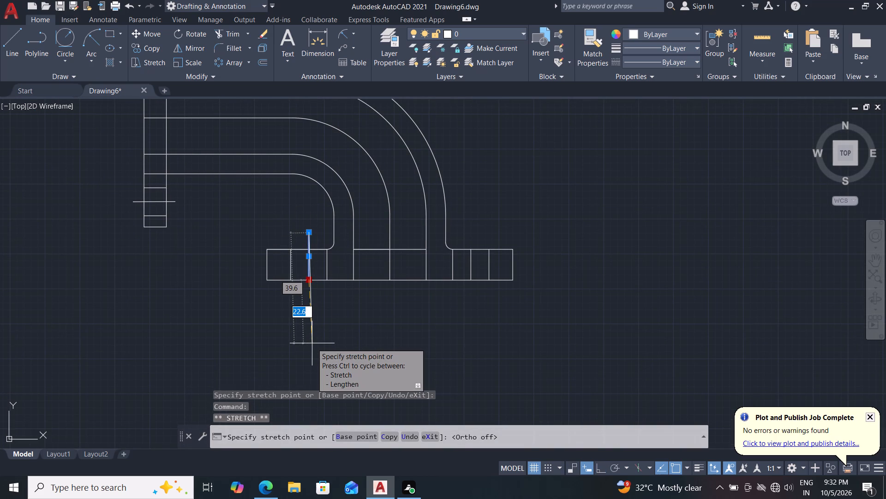
{"action": "key", "text": "F8"}
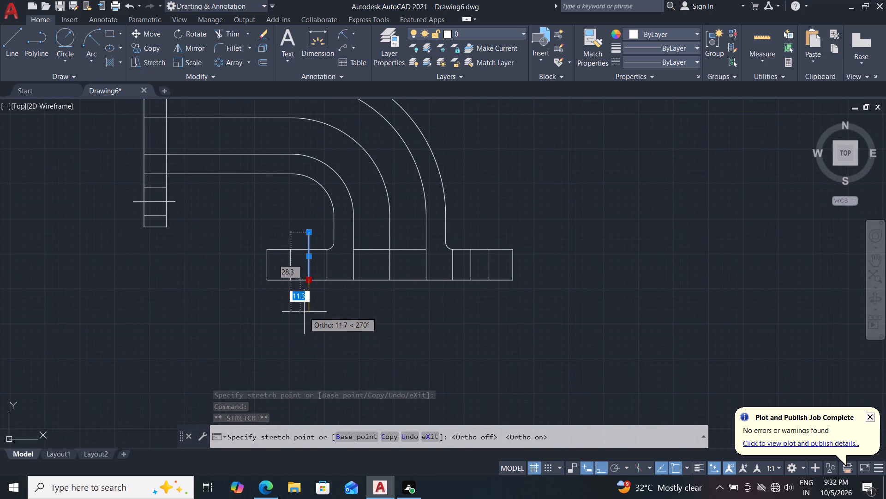
{"action": "left_click", "coordinate": [309, 302]}
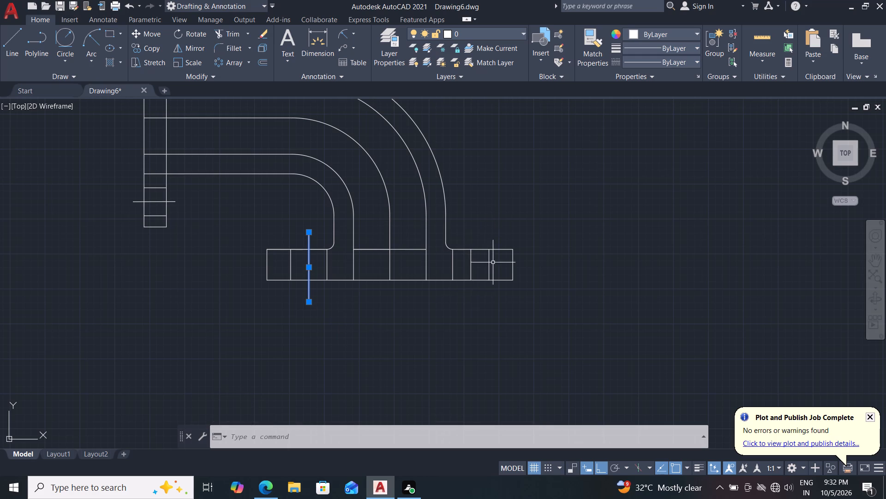
Stretch the right hole centre line vertically past the base's top and bottom edges to match the left one.
{"action": "scroll", "coordinate": [456, 282], "scroll_direction": "up", "scroll_amount": 2}
{"action": "middle_click_drag", "start_coordinate": [472, 304], "coordinate": [462, 346]}
{"action": "left_click", "coordinate": [481, 288]}
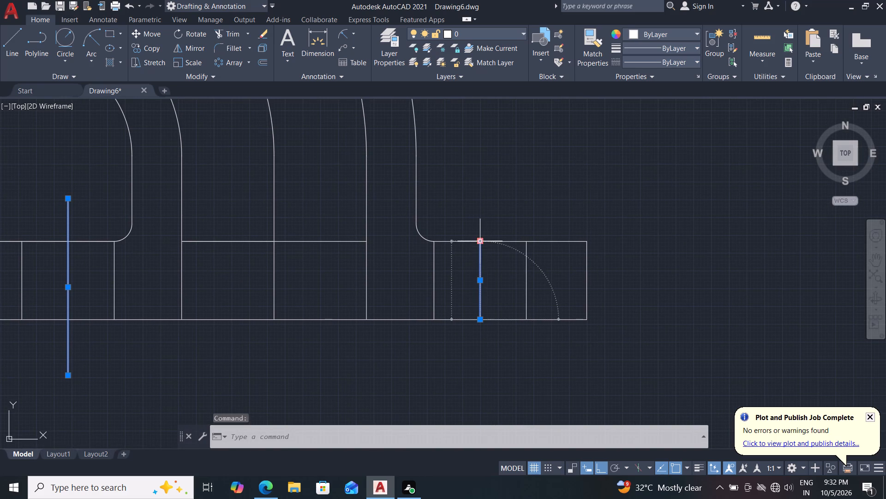
{"action": "left_click", "coordinate": [479, 241]}
{"action": "left_click", "coordinate": [480, 205]}
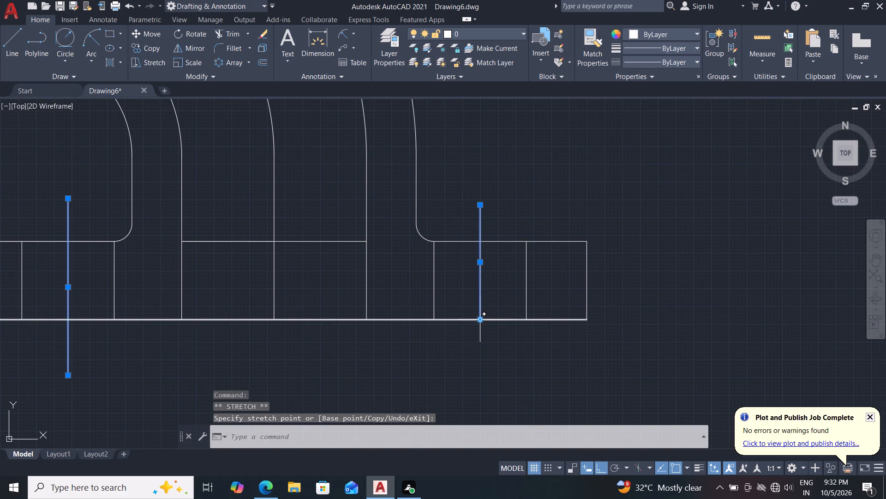
{"action": "left_click", "coordinate": [480, 318]}
{"action": "left_click", "coordinate": [481, 382]}
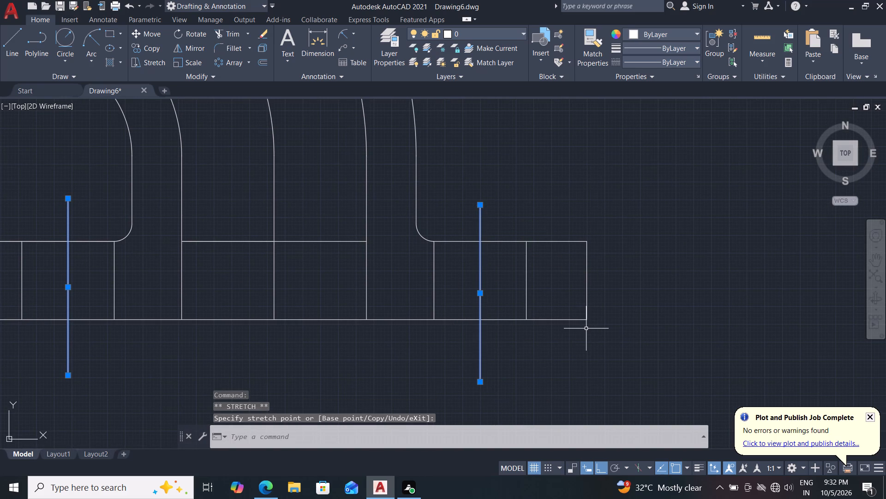
{"action": "key", "text": "Escape"}
{"action": "key", "text": "Escape"}
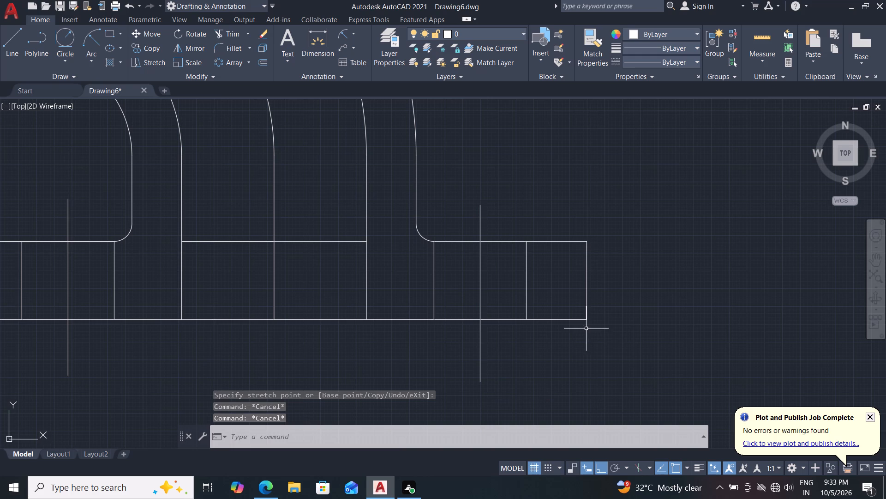
Draw a 2.5 mm radius circle tangent to the end plate's pipe-side edge and the bend's innermost wall line.
{"action": "scroll", "coordinate": [582, 321], "scroll_direction": "down", "scroll_amount": 1}
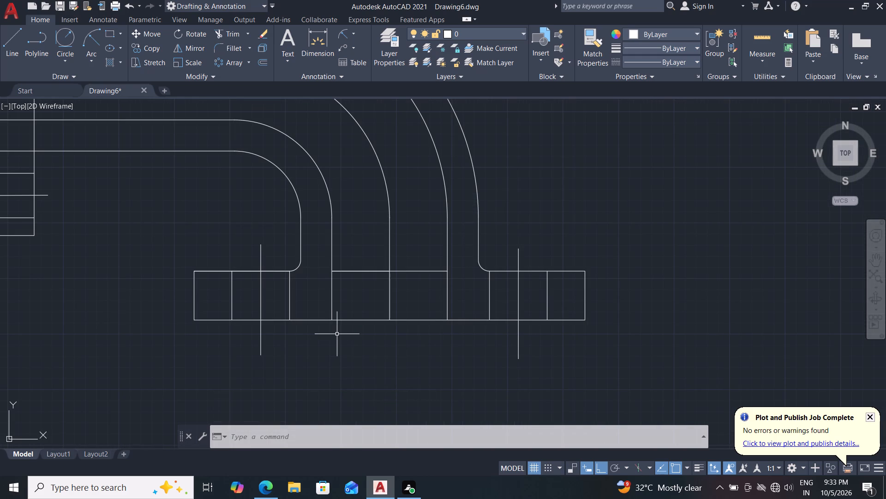
{"action": "scroll", "coordinate": [340, 334], "scroll_direction": "down", "scroll_amount": 1}
{"action": "middle_click_drag", "start_coordinate": [189, 284], "coordinate": [206, 310]}
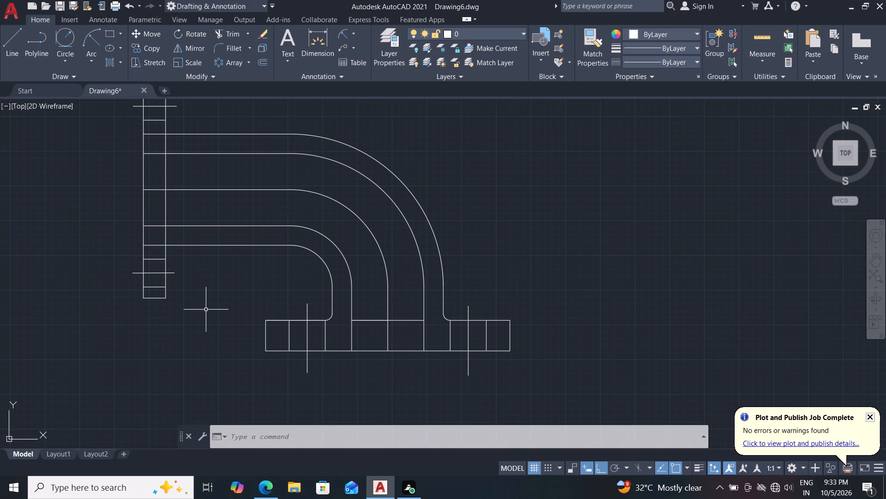
{"action": "left_click", "coordinate": [66, 37]}
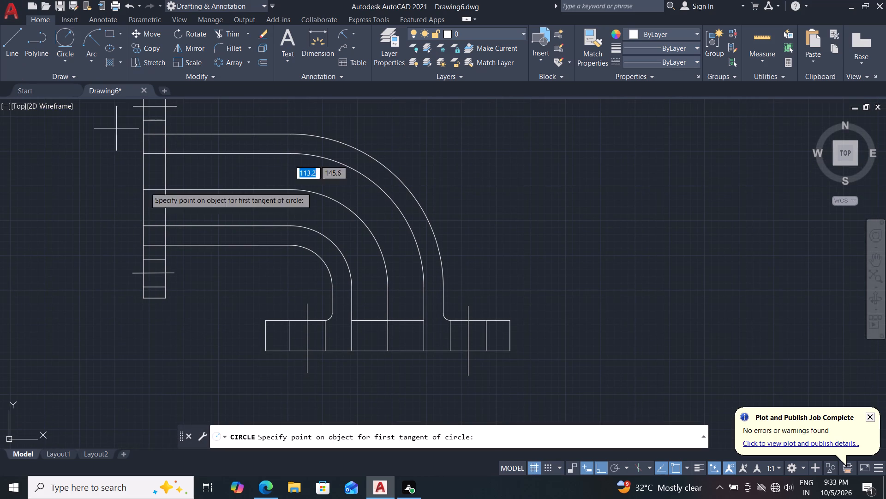
{"action": "scroll", "coordinate": [203, 275], "scroll_direction": "up", "scroll_amount": 1}
{"action": "middle_click_drag", "start_coordinate": [173, 253], "coordinate": [192, 271]}
{"action": "scroll", "coordinate": [190, 271], "scroll_direction": "up", "scroll_amount": 2}
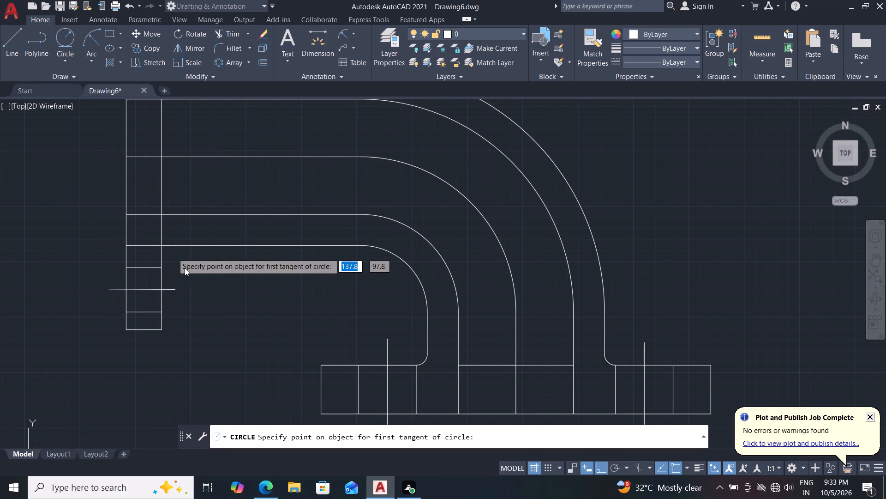
{"action": "scroll", "coordinate": [159, 268], "scroll_direction": "up", "scroll_amount": 2}
{"action": "left_click", "coordinate": [164, 240]}
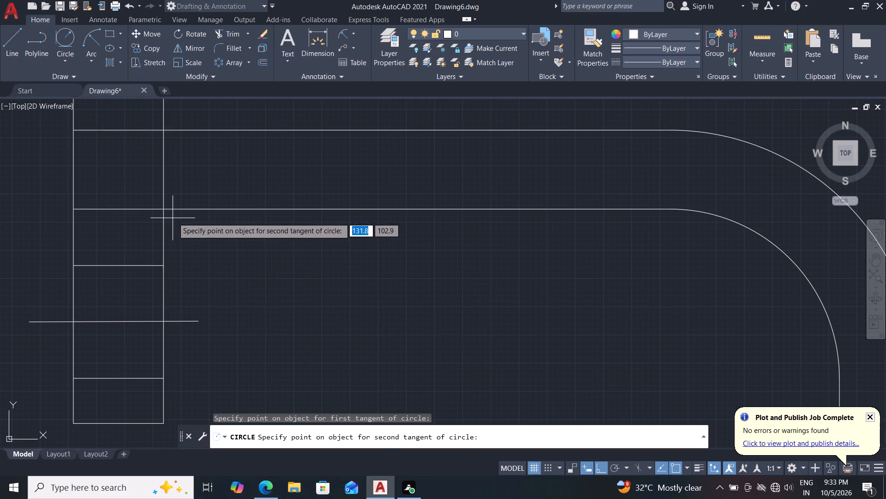
{"action": "left_click", "coordinate": [178, 213]}
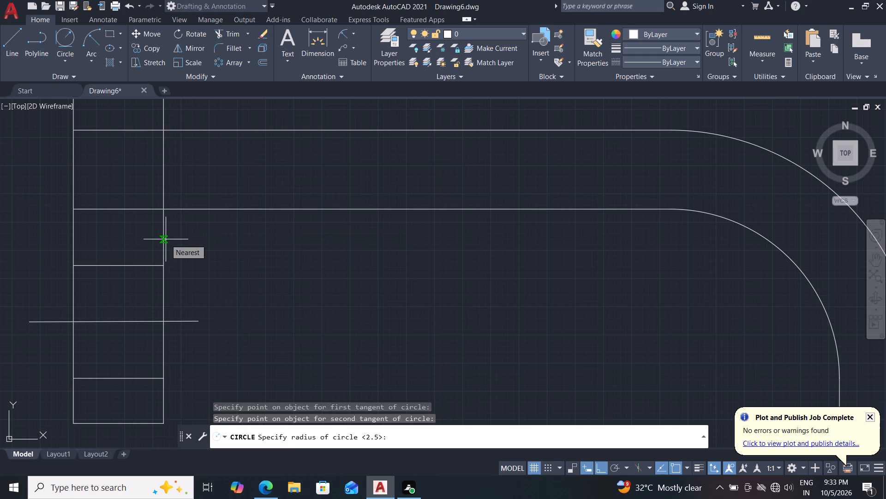
{"action": "key", "text": "Return"}
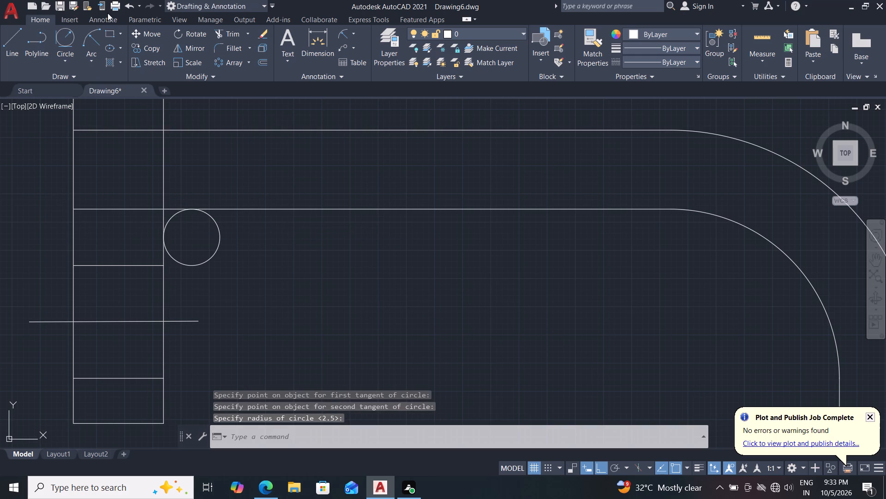
Trim the innermost wall line where it crosses the end plate, and trim the new circle to a corner arc.
{"action": "left_click", "coordinate": [229, 30]}
{"action": "left_click_drag", "start_coordinate": [135, 181], "coordinate": [136, 219]}
{"action": "left_click_drag", "start_coordinate": [189, 240], "coordinate": [215, 280]}
{"action": "scroll", "coordinate": [240, 247], "scroll_direction": "up", "scroll_amount": 1}
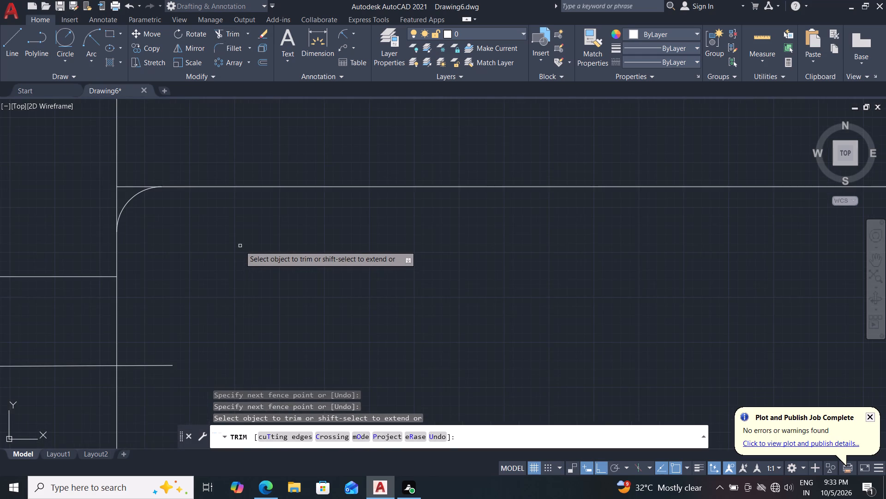
{"action": "scroll", "coordinate": [240, 246], "scroll_direction": "down", "scroll_amount": 3}
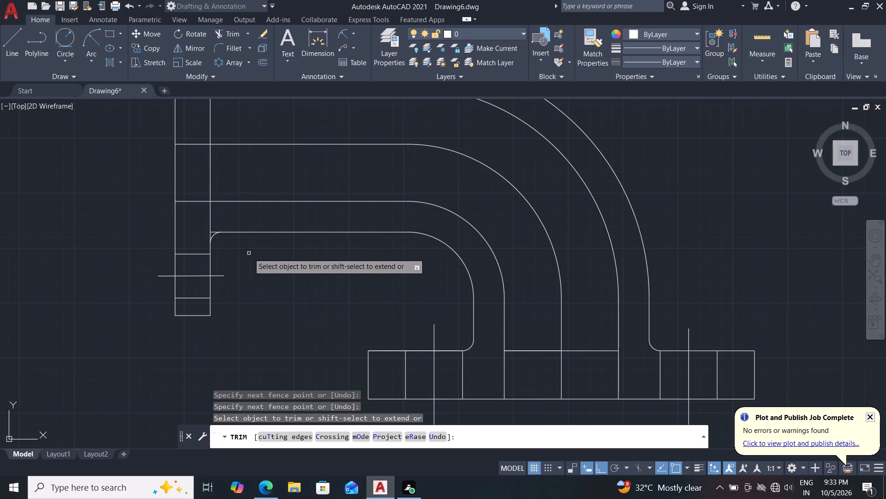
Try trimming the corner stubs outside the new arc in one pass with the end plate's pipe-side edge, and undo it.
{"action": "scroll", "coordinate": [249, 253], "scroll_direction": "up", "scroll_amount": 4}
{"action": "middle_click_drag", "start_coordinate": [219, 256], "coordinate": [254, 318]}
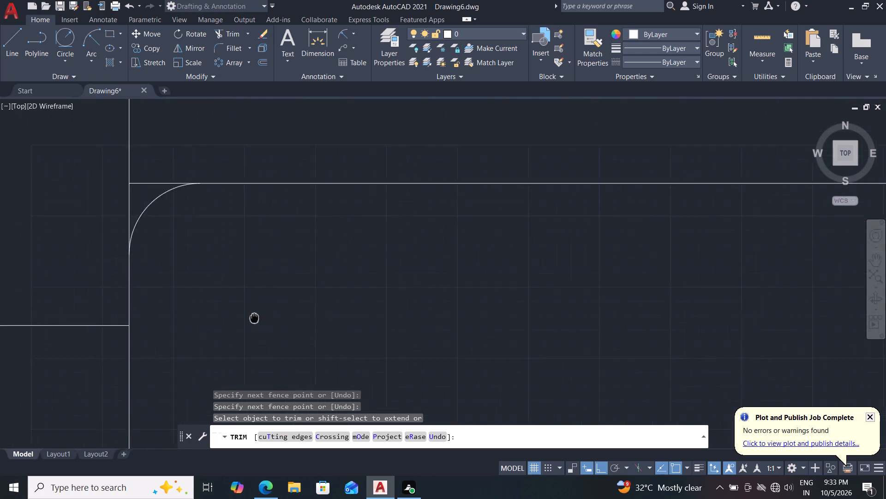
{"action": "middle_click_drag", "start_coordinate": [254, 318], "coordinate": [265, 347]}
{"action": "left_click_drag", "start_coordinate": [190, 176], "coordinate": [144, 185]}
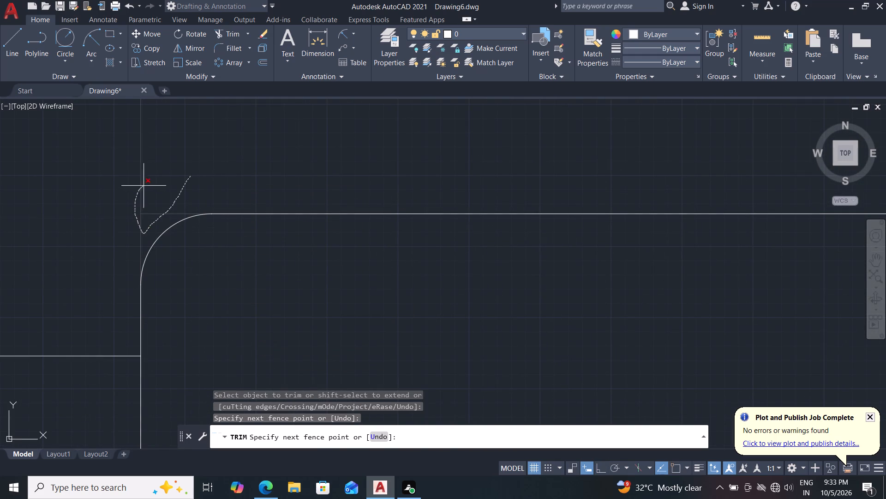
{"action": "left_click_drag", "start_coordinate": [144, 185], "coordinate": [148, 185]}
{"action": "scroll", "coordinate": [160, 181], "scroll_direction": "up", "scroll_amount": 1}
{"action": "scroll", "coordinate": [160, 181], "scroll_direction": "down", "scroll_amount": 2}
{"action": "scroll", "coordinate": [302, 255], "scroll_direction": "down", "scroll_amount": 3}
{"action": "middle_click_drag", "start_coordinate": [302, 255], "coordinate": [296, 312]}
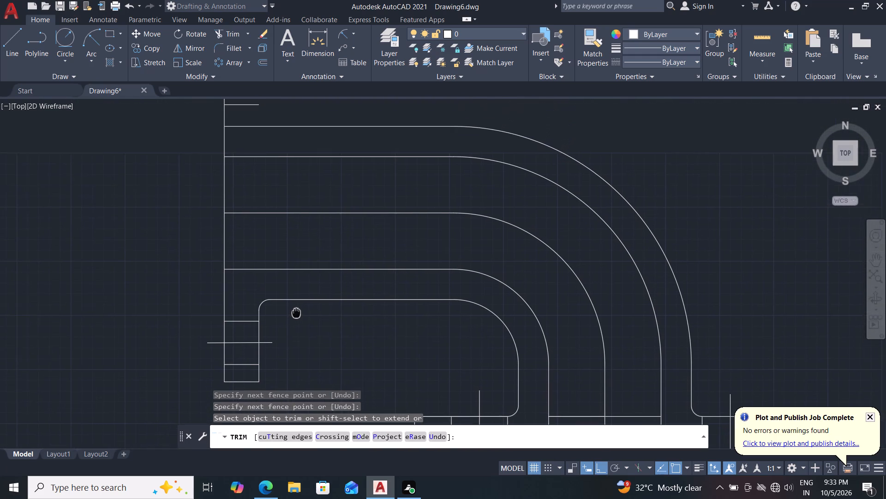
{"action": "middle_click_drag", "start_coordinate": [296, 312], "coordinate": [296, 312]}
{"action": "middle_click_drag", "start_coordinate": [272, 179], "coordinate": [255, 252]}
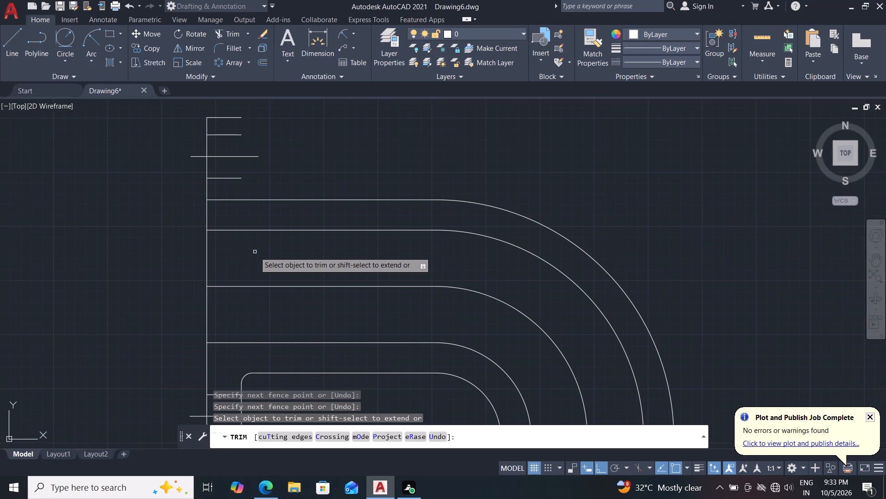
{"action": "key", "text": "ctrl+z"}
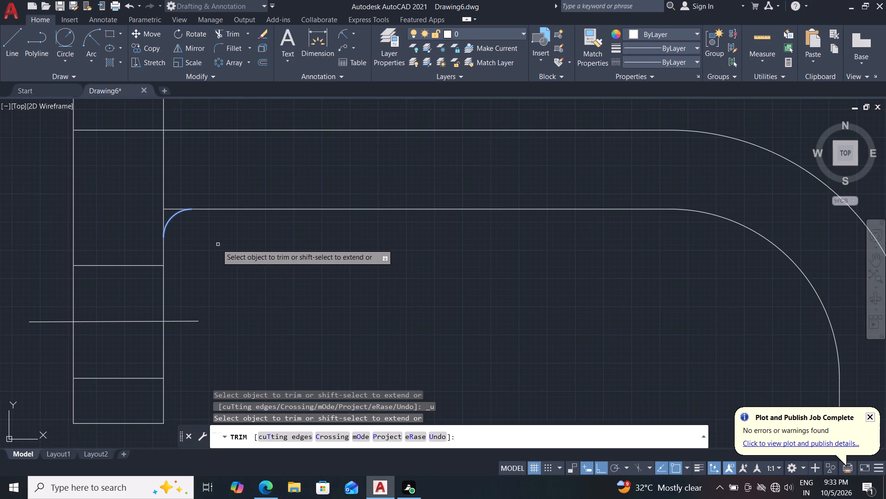
Trim the leftover horizontal and vertical corner stubs just outside the new arc at the end plate.
{"action": "scroll", "coordinate": [188, 236], "scroll_direction": "up", "scroll_amount": 1}
{"action": "left_click_drag", "start_coordinate": [107, 223], "coordinate": [169, 183]}
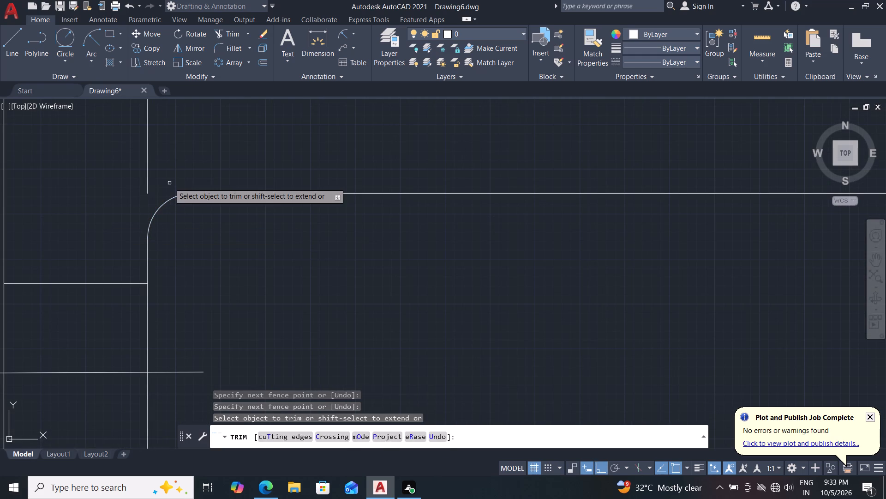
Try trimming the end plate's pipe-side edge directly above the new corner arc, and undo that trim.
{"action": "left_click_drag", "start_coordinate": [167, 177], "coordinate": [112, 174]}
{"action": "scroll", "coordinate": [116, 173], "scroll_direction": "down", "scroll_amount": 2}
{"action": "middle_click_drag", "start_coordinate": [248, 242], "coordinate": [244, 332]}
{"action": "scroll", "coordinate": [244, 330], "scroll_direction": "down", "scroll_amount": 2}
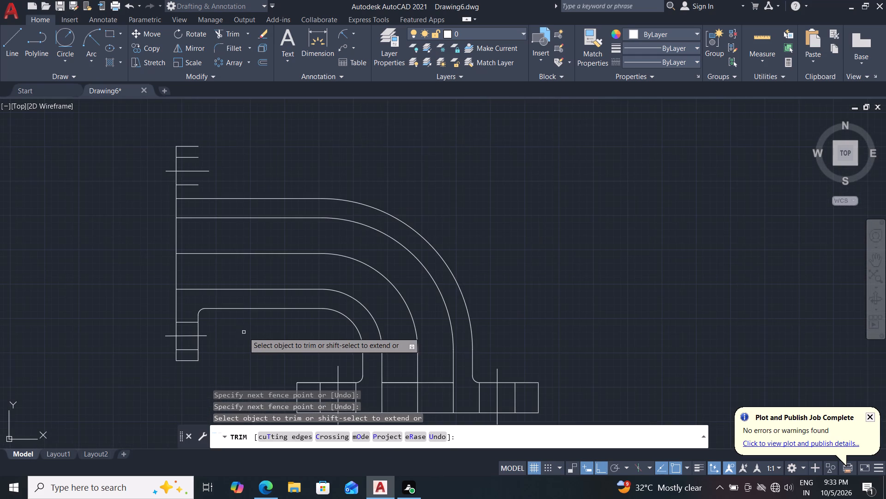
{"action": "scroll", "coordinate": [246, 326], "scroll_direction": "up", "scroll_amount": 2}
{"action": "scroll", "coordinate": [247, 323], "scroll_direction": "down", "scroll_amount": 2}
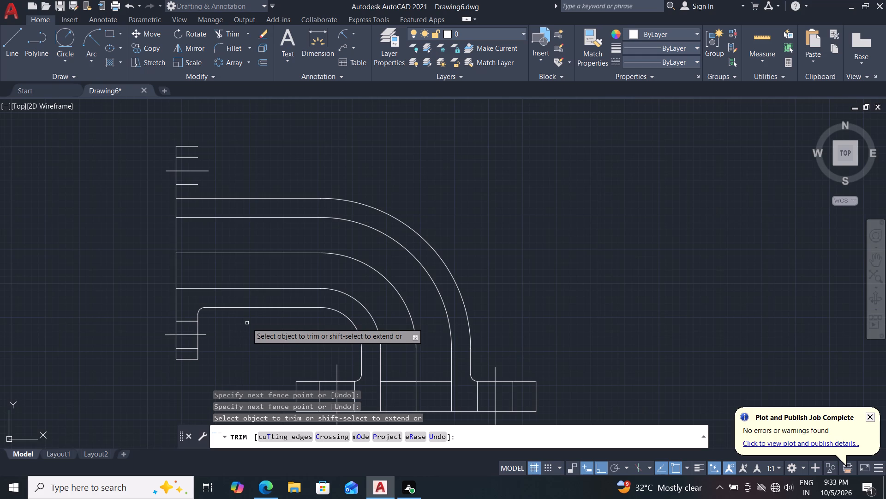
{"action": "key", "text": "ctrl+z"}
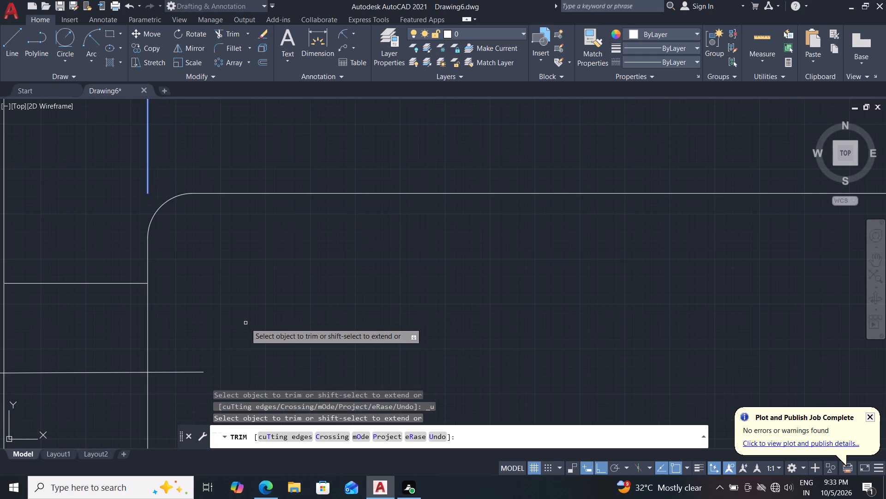
Trim the end plate's pipe-side edge across the lower pipe wall thickness only.
{"action": "scroll", "coordinate": [245, 323], "scroll_direction": "down", "scroll_amount": 3}
{"action": "left_click", "coordinate": [219, 280]}
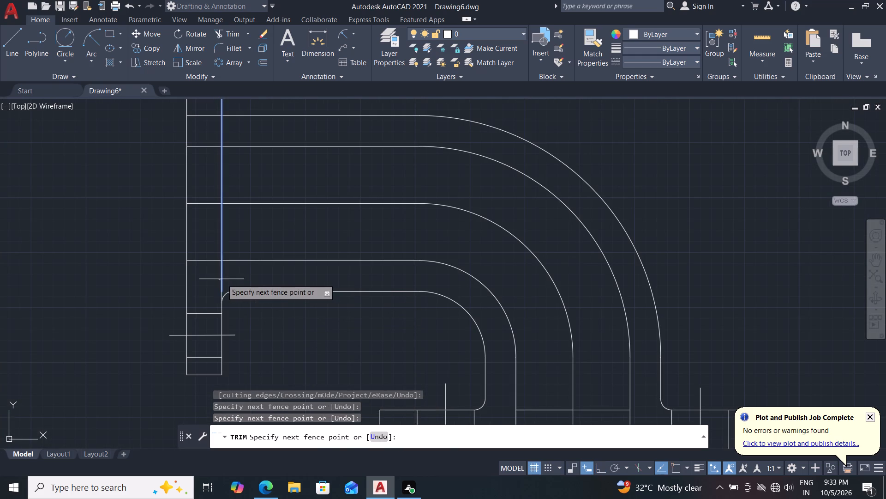
{"action": "left_click", "coordinate": [226, 279]}
Draw a 2.5 mm radius circle tangent to the pipe's upper outer line and the end plate's pipe-side edge.
{"action": "middle_click_drag", "start_coordinate": [276, 228], "coordinate": [263, 294]}
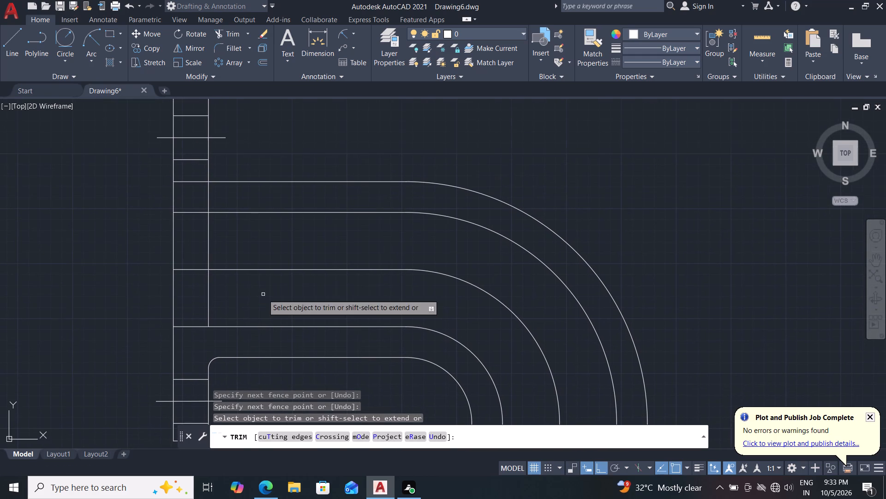
{"action": "left_click", "coordinate": [65, 38]}
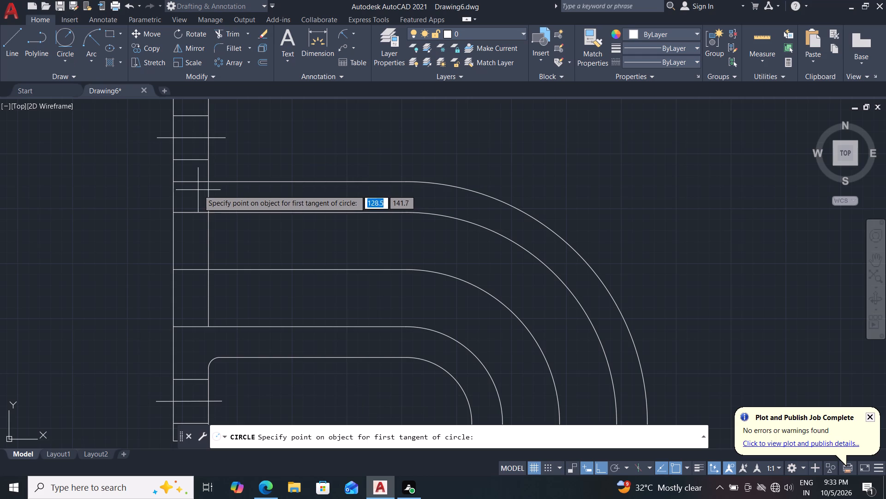
{"action": "left_click", "coordinate": [219, 181]}
{"action": "left_click", "coordinate": [210, 169]}
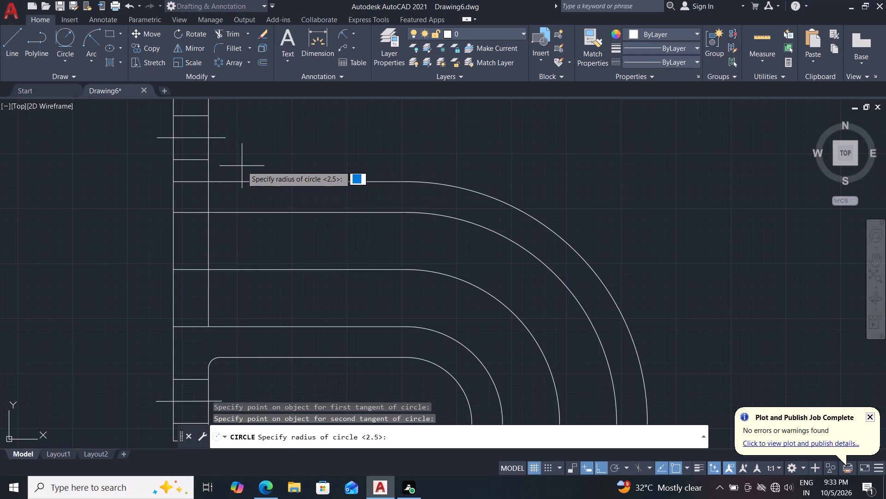
{"action": "key", "text": "Return"}
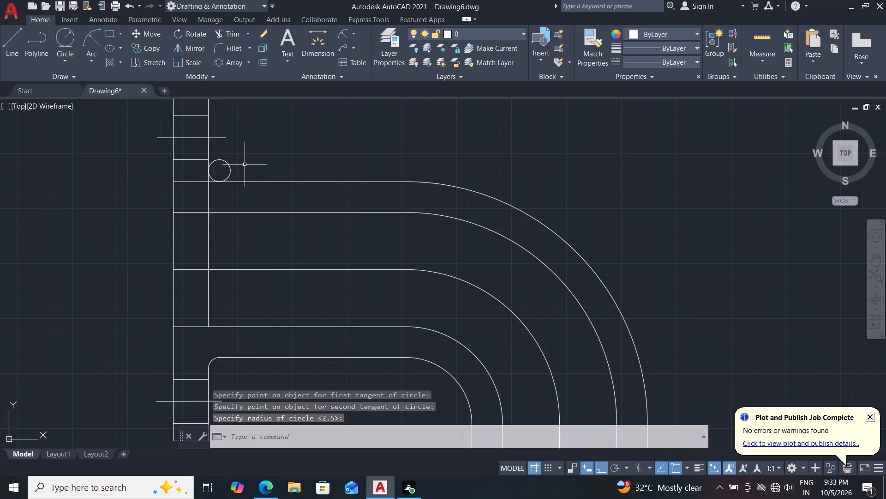
Trim the new circle to a corner arc and clear the leftover lines inside the end plate and across the upper pipe wall.
{"action": "left_click", "coordinate": [225, 31]}
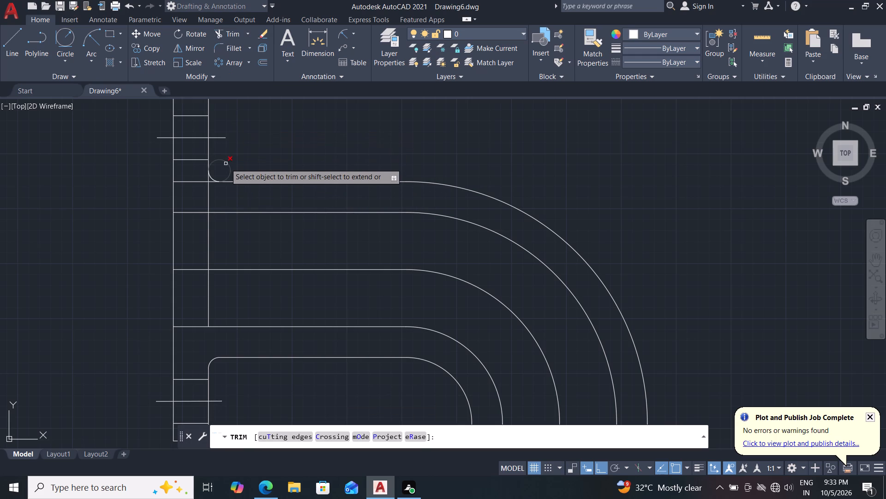
{"action": "left_click", "coordinate": [226, 164]}
{"action": "scroll", "coordinate": [243, 196], "scroll_direction": "up", "scroll_amount": 1}
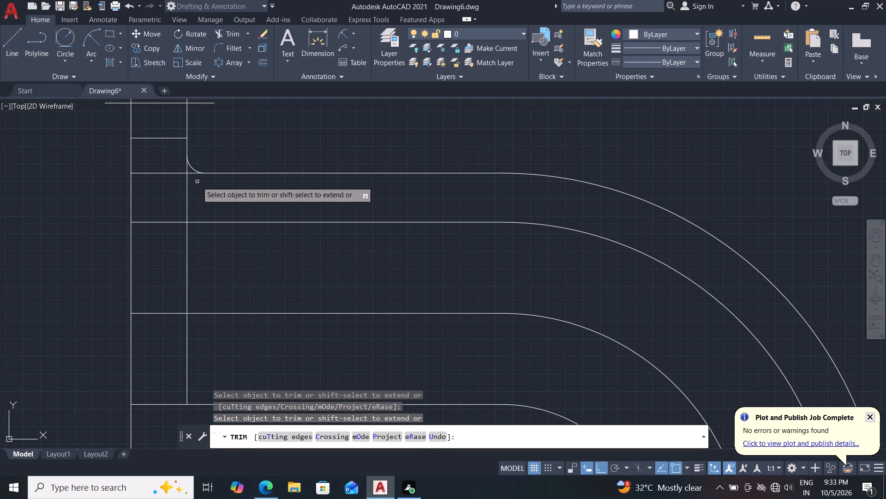
{"action": "left_click", "coordinate": [193, 174]}
{"action": "left_click_drag", "start_coordinate": [173, 169], "coordinate": [171, 182]}
{"action": "left_click_drag", "start_coordinate": [175, 176], "coordinate": [197, 181]}
{"action": "scroll", "coordinate": [198, 188], "scroll_direction": "down", "scroll_amount": 1}
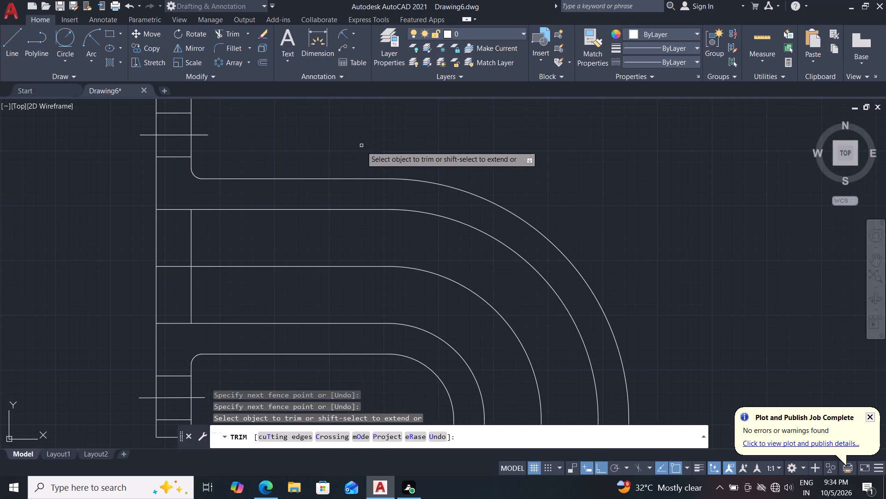
Trim the part of the pipe centreline that runs through the end plate.
{"action": "middle_click_drag", "start_coordinate": [360, 148], "coordinate": [366, 121]}
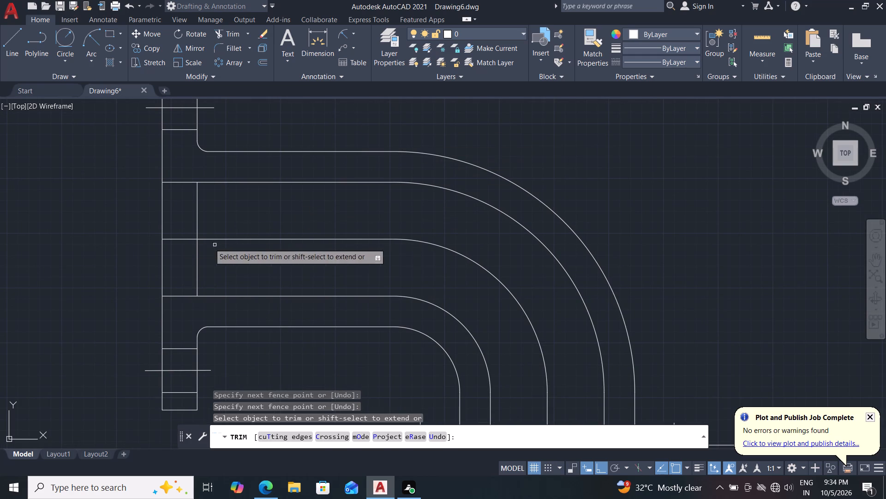
{"action": "left_click_drag", "start_coordinate": [173, 224], "coordinate": [176, 252]}
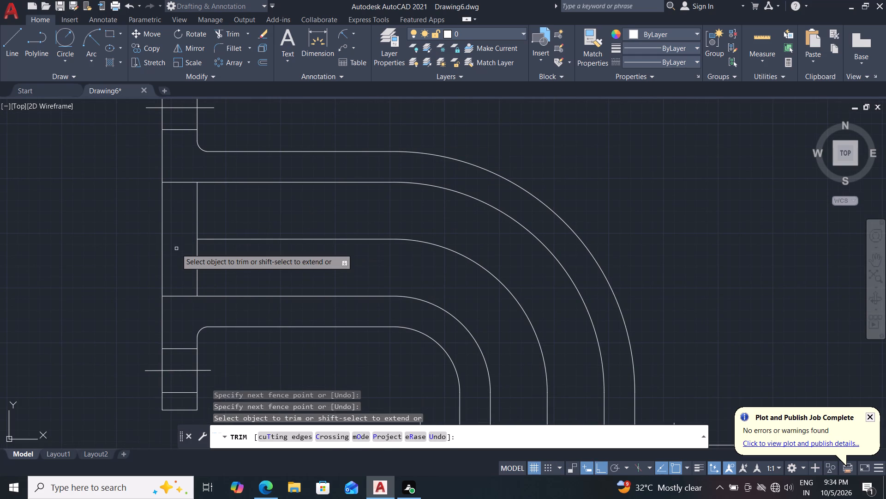
{"action": "scroll", "coordinate": [176, 249], "scroll_direction": "down", "scroll_amount": 1}
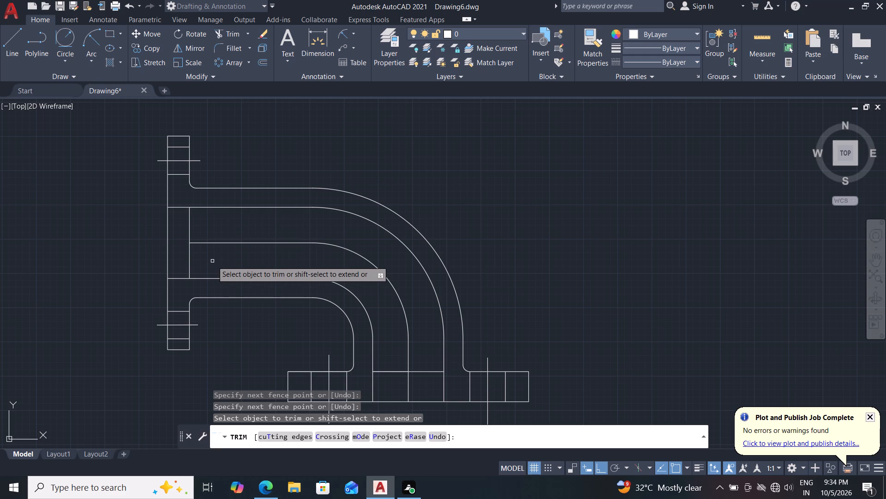
{"action": "key", "text": "Escape"}
{"action": "key", "text": "Escape"}
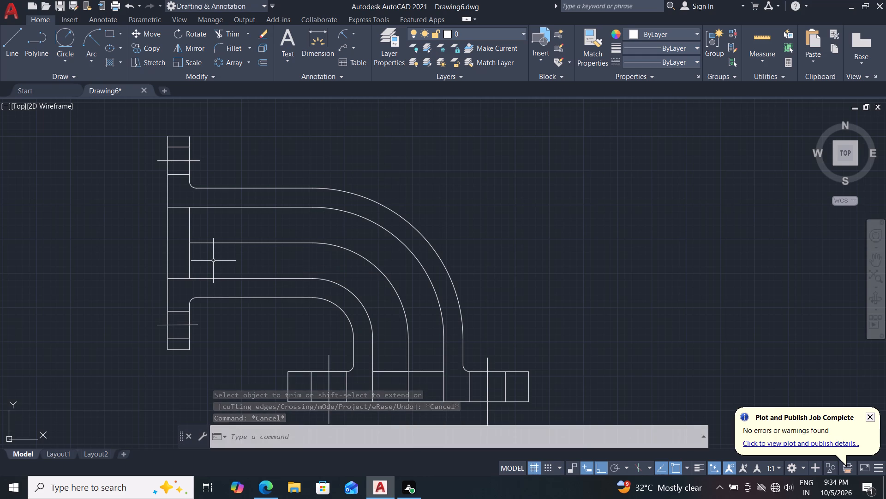
Draw a separate horizontal line across the end plate's thickness from the pipe centreline's end to the plate's outer face.
{"action": "left_click", "coordinate": [11, 52]}
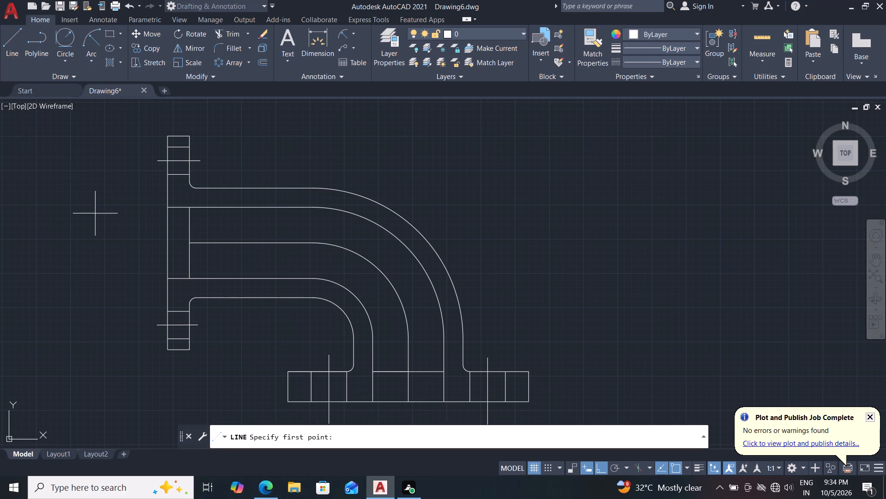
{"action": "left_click", "coordinate": [187, 243]}
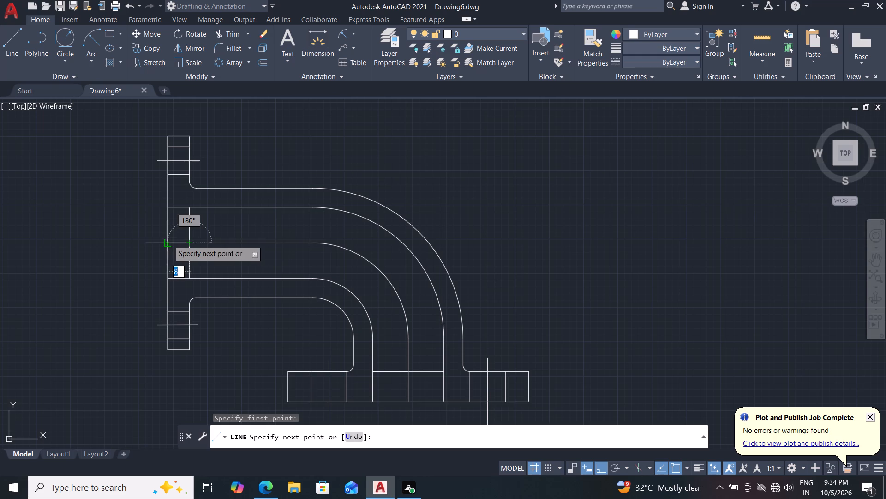
{"action": "left_click", "coordinate": [168, 240]}
{"action": "key", "text": "Escape"}
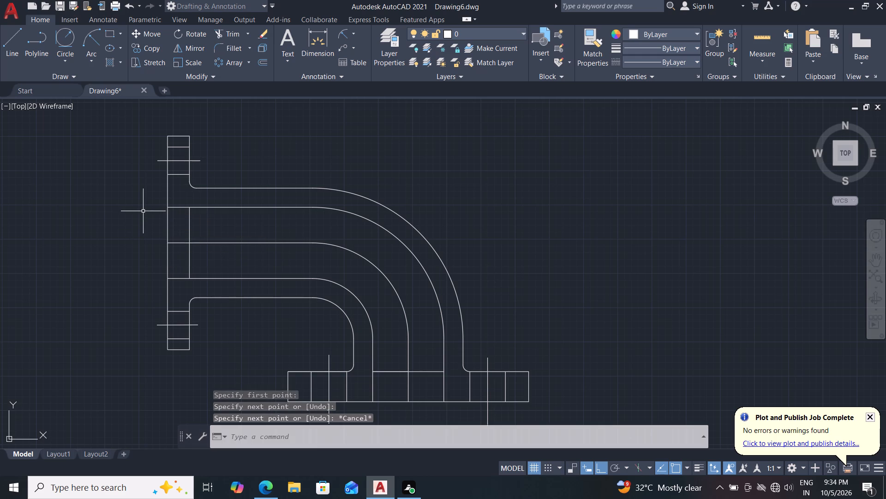
Offset the short centre line in the end plate by 5 mm to both sides.
{"action": "key", "text": "o"}
{"action": "key", "text": "Return"}
{"action": "key", "text": "5"}
{"action": "key", "text": "Return"}
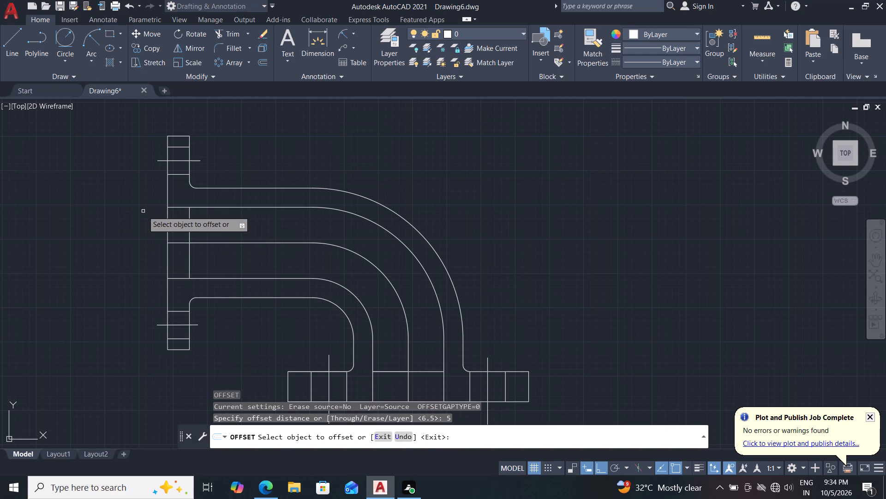
{"action": "left_click_drag", "start_coordinate": [179, 242], "coordinate": [180, 236]}
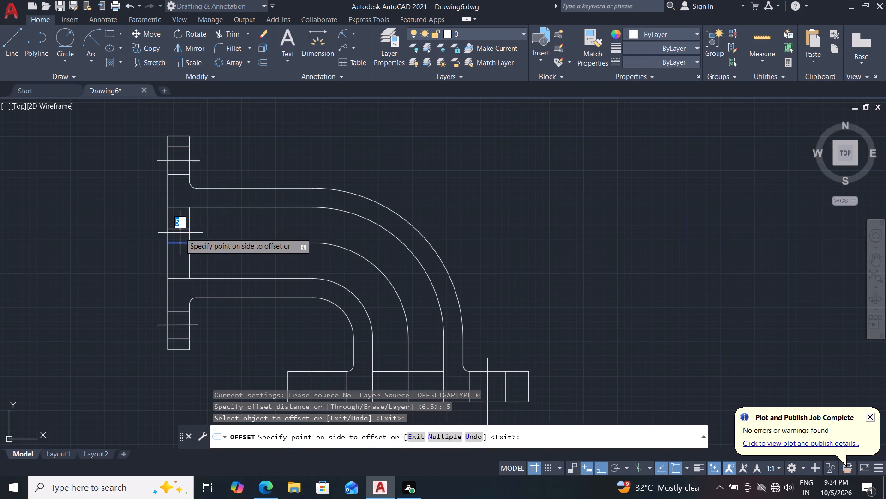
{"action": "left_click", "coordinate": [180, 233]}
{"action": "left_click", "coordinate": [181, 241]}
{"action": "left_click", "coordinate": [179, 261]}
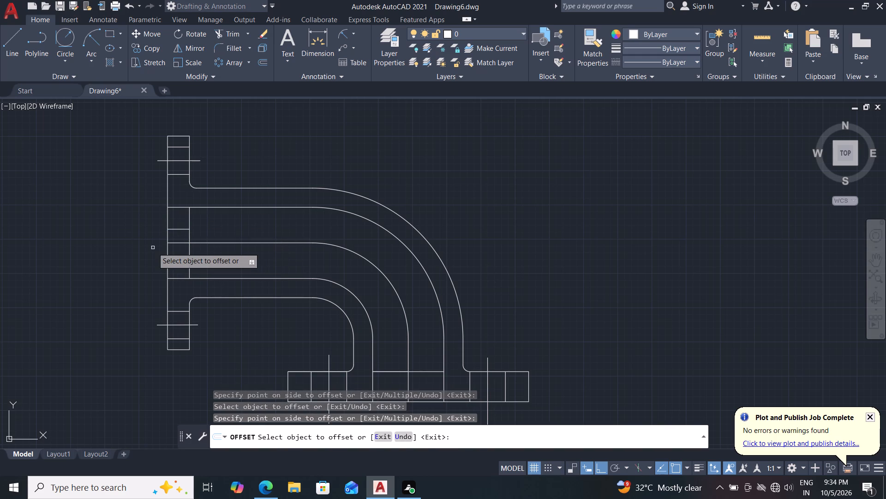
{"action": "key", "text": "Escape"}
{"action": "key", "text": "Escape"}
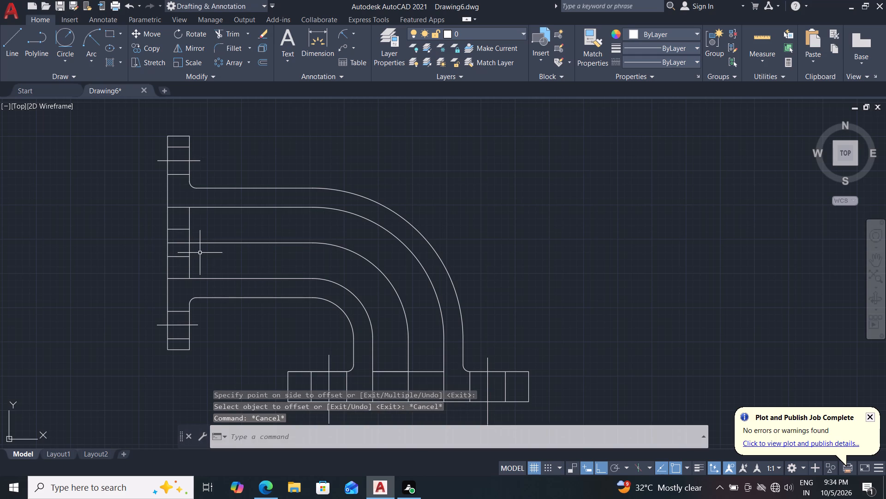
Trim away the short centre line in the end plate and the plate's pipe-side edge between the two offset lines.
{"action": "scroll", "coordinate": [200, 253], "scroll_direction": "up", "scroll_amount": 2}
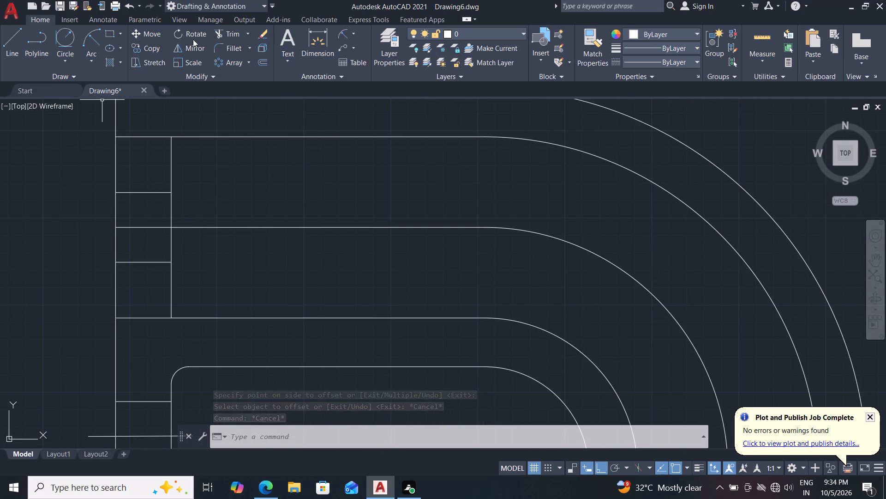
{"action": "left_click", "coordinate": [234, 30]}
{"action": "left_click_drag", "start_coordinate": [142, 211], "coordinate": [146, 235]}
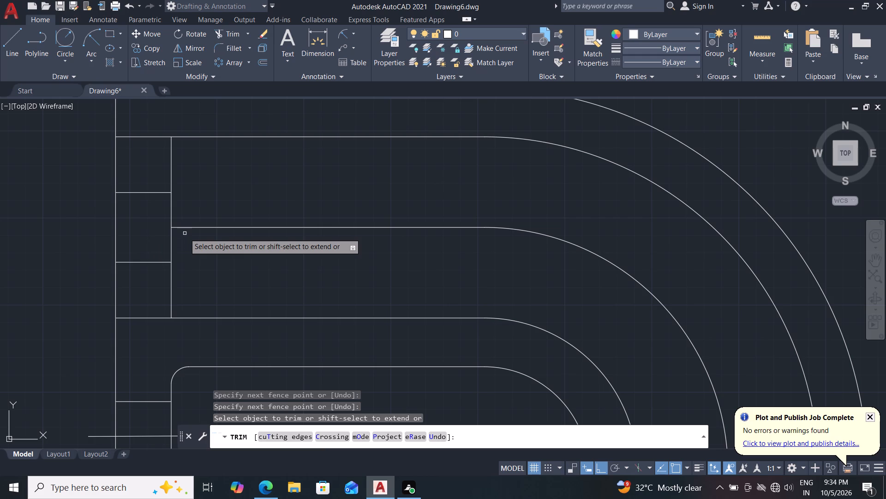
{"action": "scroll", "coordinate": [185, 233], "scroll_direction": "up", "scroll_amount": 1}
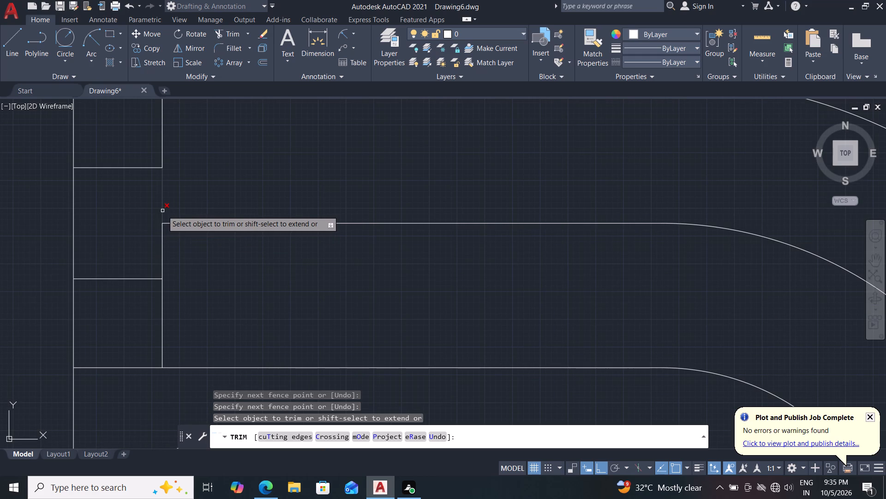
{"action": "left_click", "coordinate": [162, 211]}
{"action": "left_click_drag", "start_coordinate": [162, 244], "coordinate": [175, 247]}
{"action": "scroll", "coordinate": [211, 251], "scroll_direction": "down", "scroll_amount": 3}
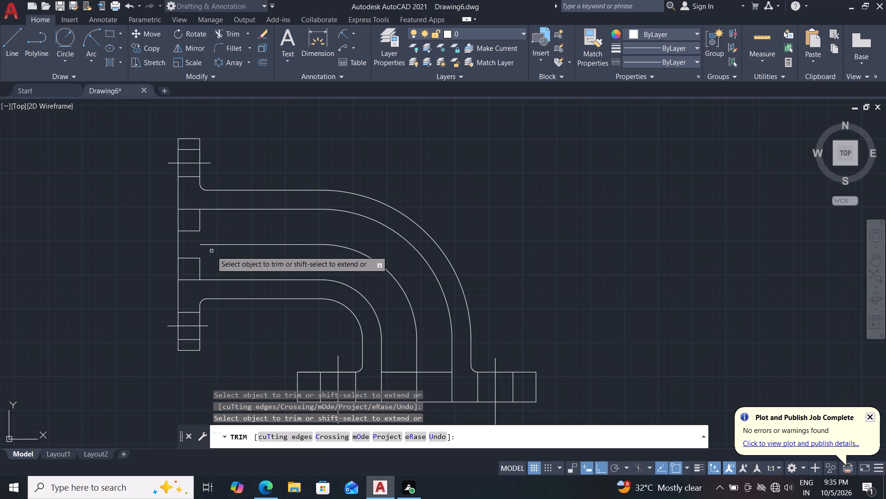
{"action": "key", "text": "Escape"}
{"action": "key", "text": "Escape"}
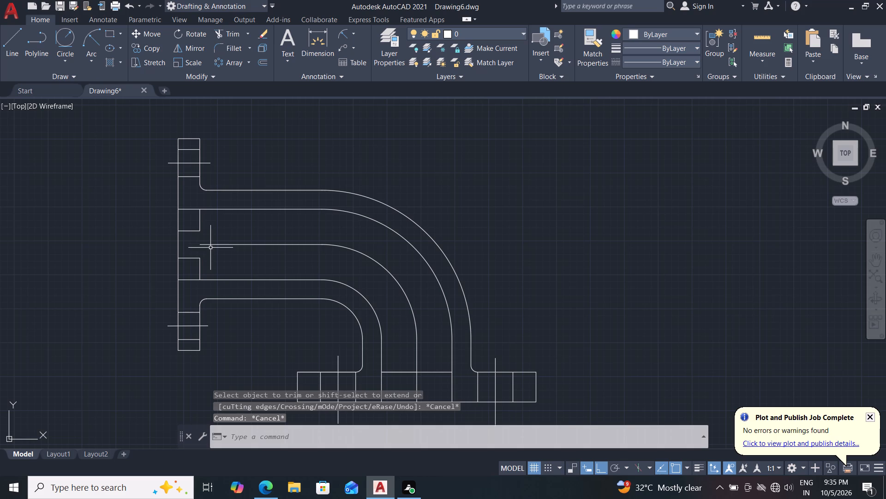
Stretch the free ends of both pipe-side edge segments slightly past the offset lines towards the pipe centreline.
{"action": "scroll", "coordinate": [208, 236], "scroll_direction": "up", "scroll_amount": 2}
{"action": "left_click", "coordinate": [183, 311]}
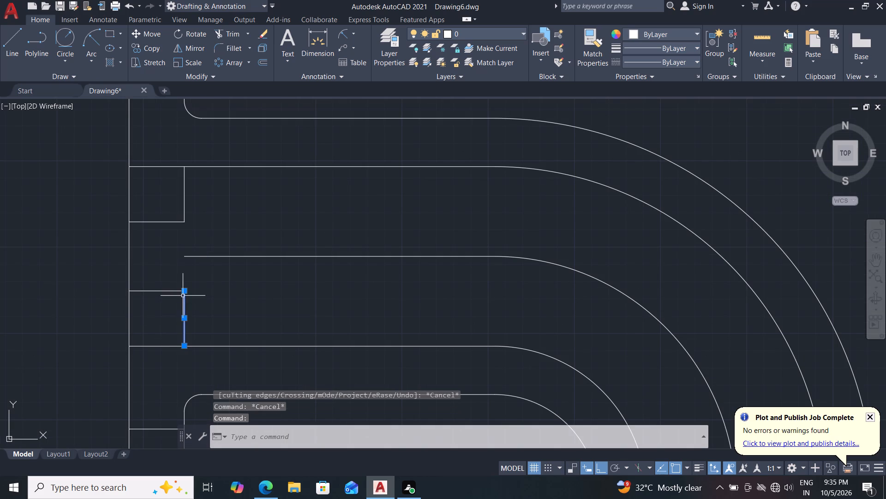
{"action": "left_click", "coordinate": [184, 291]}
{"action": "left_click", "coordinate": [184, 281]}
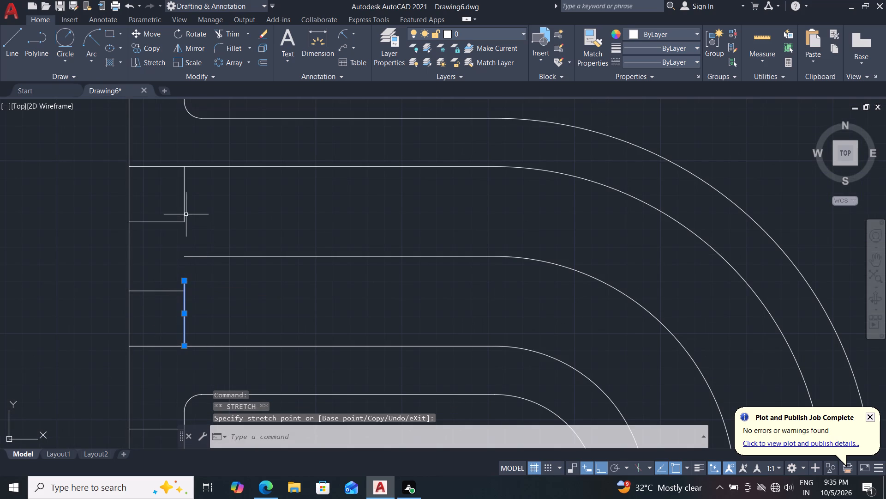
{"action": "left_click", "coordinate": [185, 212]}
{"action": "left_click", "coordinate": [185, 223]}
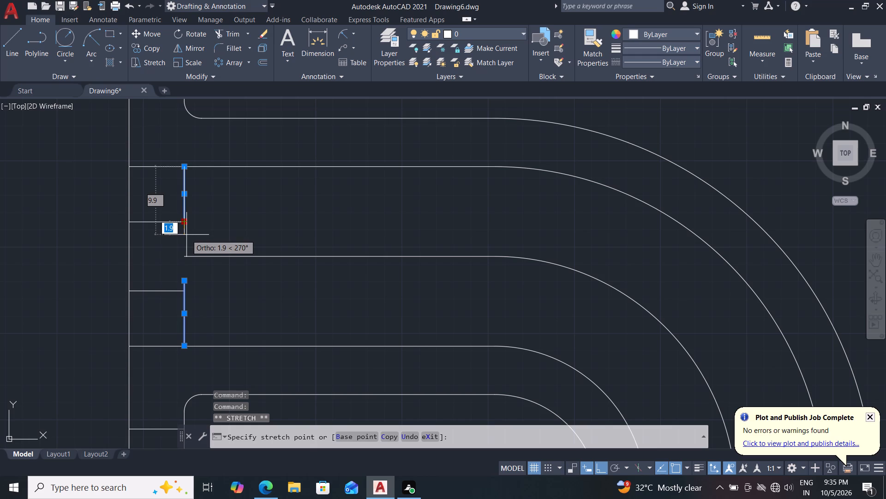
{"action": "left_click_drag", "start_coordinate": [187, 233], "coordinate": [192, 231]}
{"action": "key", "text": "Escape"}
{"action": "key", "text": "Escape"}
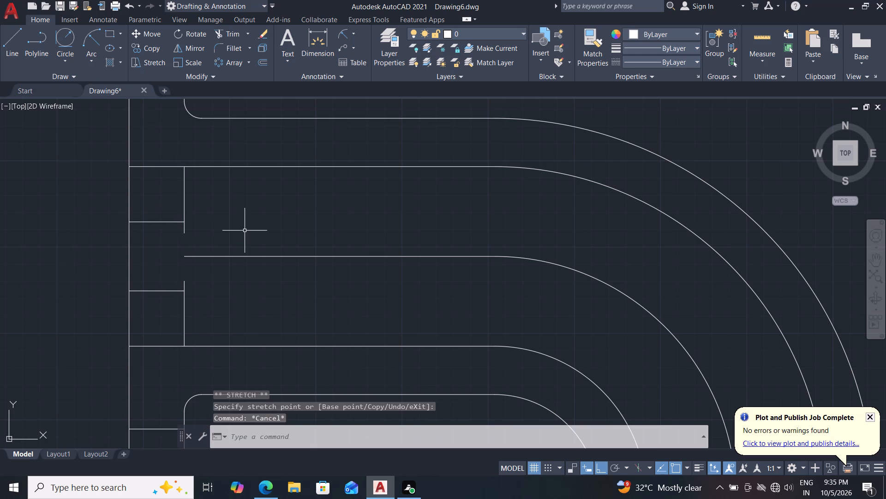
Start a hatch and pick the end plate's two outermost end sections and the outer pipe wall with its adjoining flange portions.
{"action": "scroll", "coordinate": [294, 252], "scroll_direction": "down", "scroll_amount": 1}
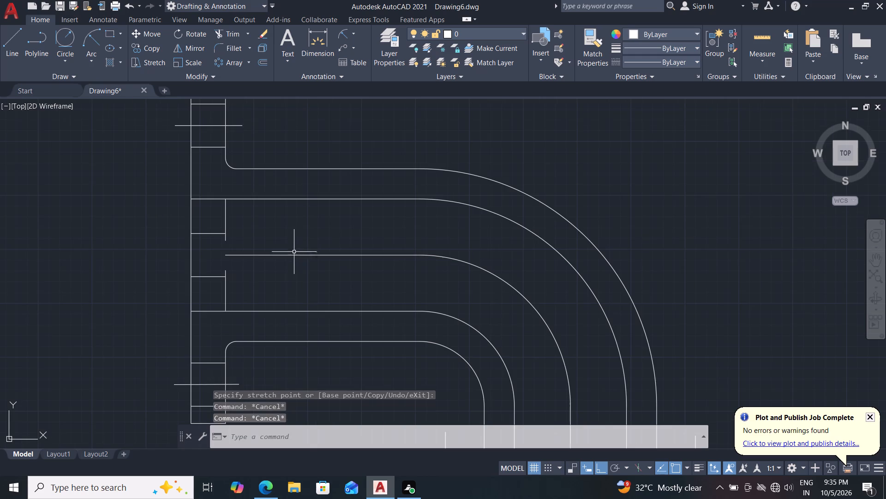
{"action": "middle_click_drag", "start_coordinate": [295, 269], "coordinate": [293, 245]}
{"action": "scroll", "coordinate": [294, 243], "scroll_direction": "down", "scroll_amount": 2}
{"action": "scroll", "coordinate": [302, 272], "scroll_direction": "up", "scroll_amount": 2}
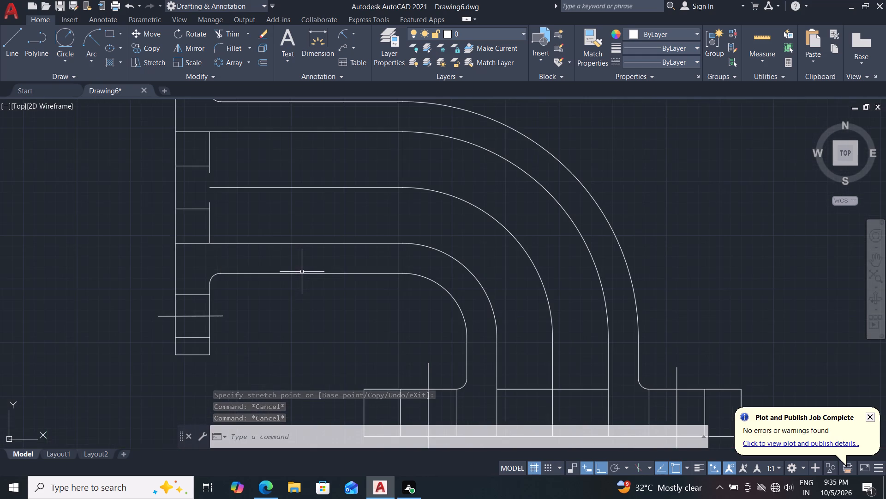
{"action": "middle_click_drag", "start_coordinate": [288, 283], "coordinate": [264, 228]}
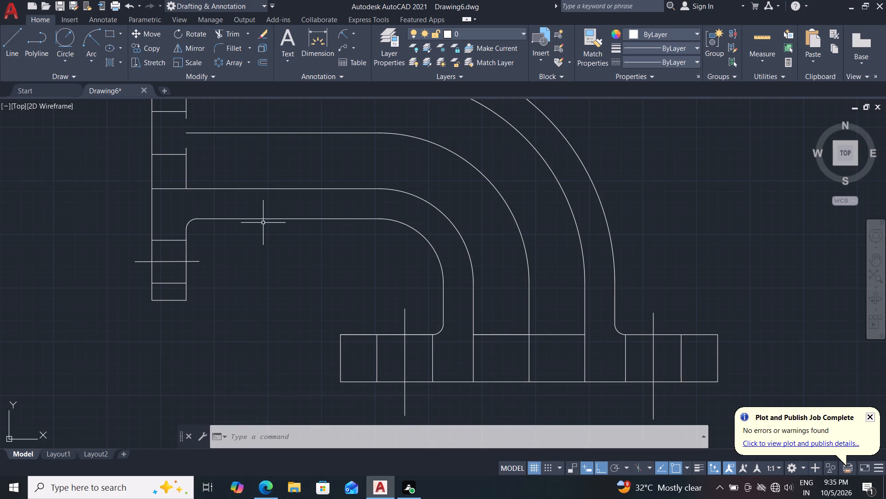
{"action": "middle_click_drag", "start_coordinate": [309, 183], "coordinate": [303, 202]}
{"action": "scroll", "coordinate": [303, 202], "scroll_direction": "down", "scroll_amount": 1}
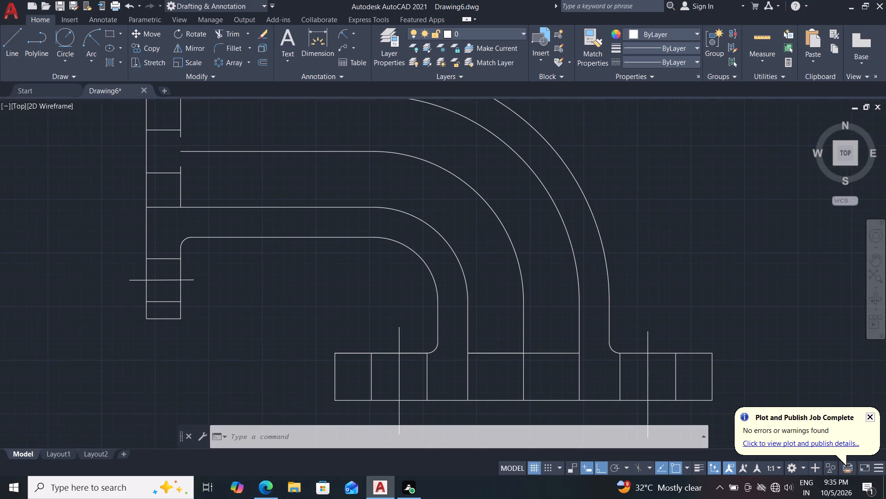
{"action": "middle_click_drag", "start_coordinate": [303, 195], "coordinate": [292, 240]}
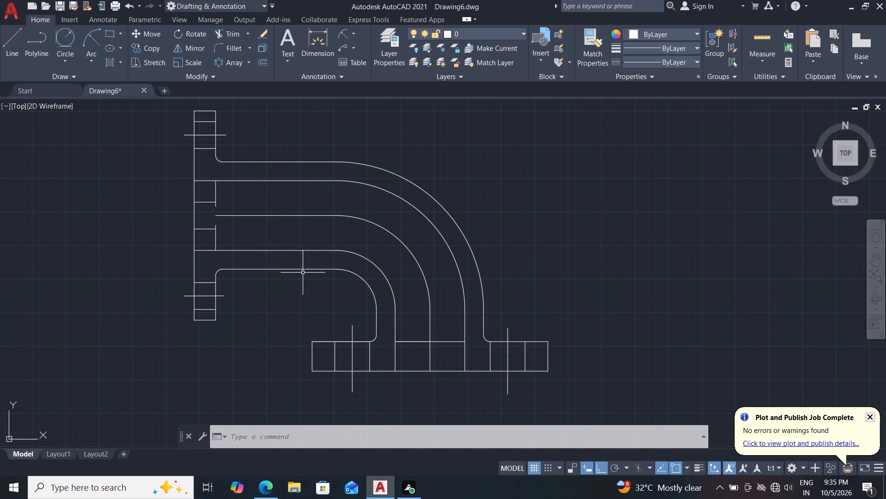
{"action": "middle_click_drag", "start_coordinate": [298, 297], "coordinate": [296, 310]}
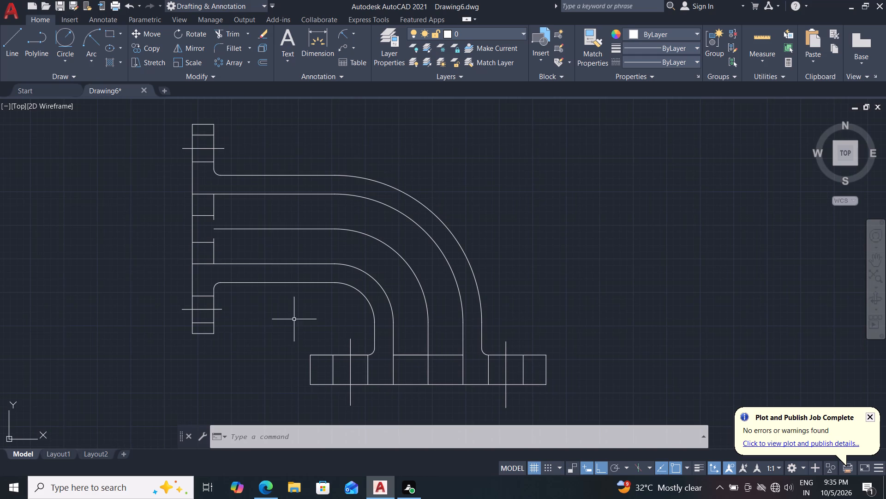
{"action": "middle_click_drag", "start_coordinate": [293, 319], "coordinate": [303, 316]}
{"action": "type", "text": "ha"}
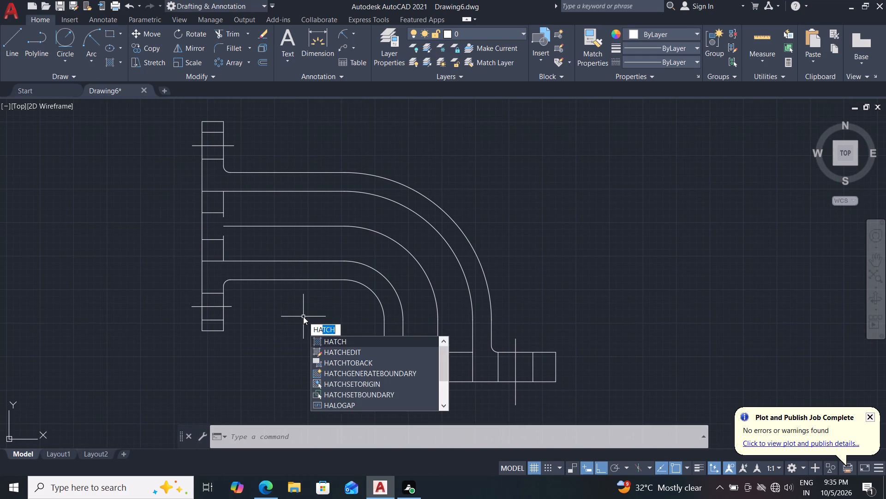
{"action": "key", "text": "Return"}
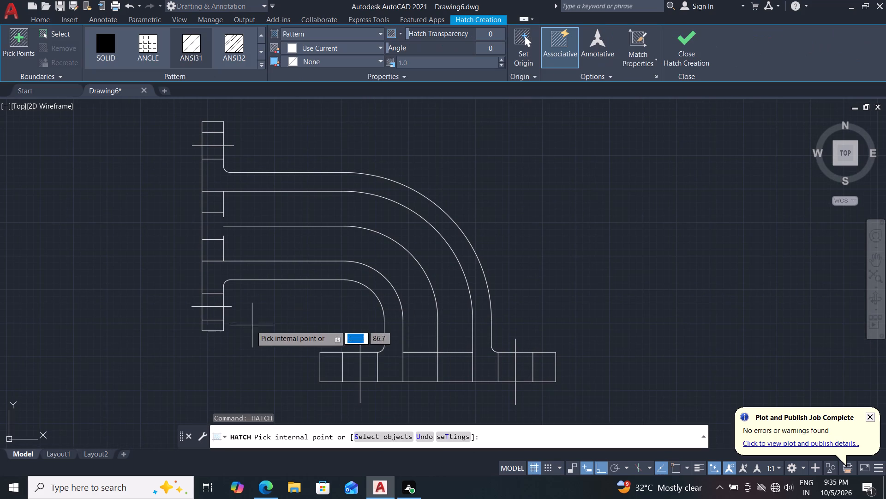
{"action": "left_click", "coordinate": [216, 327]}
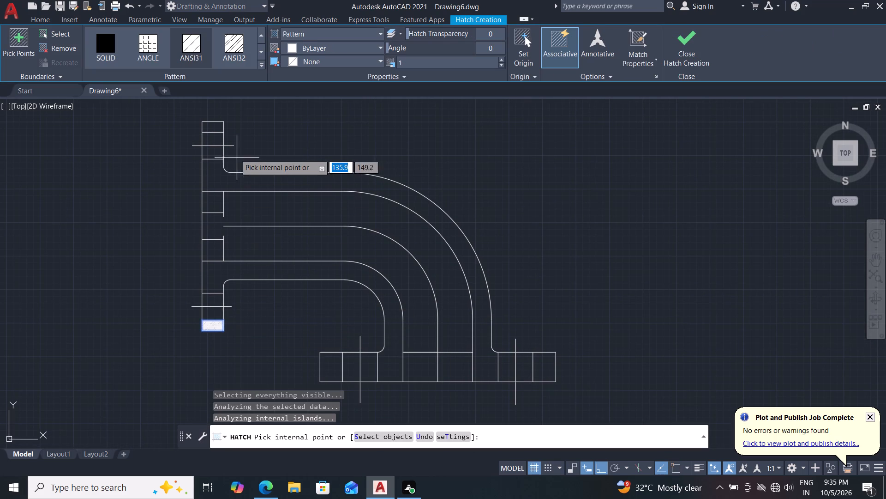
{"action": "left_click", "coordinate": [217, 130]}
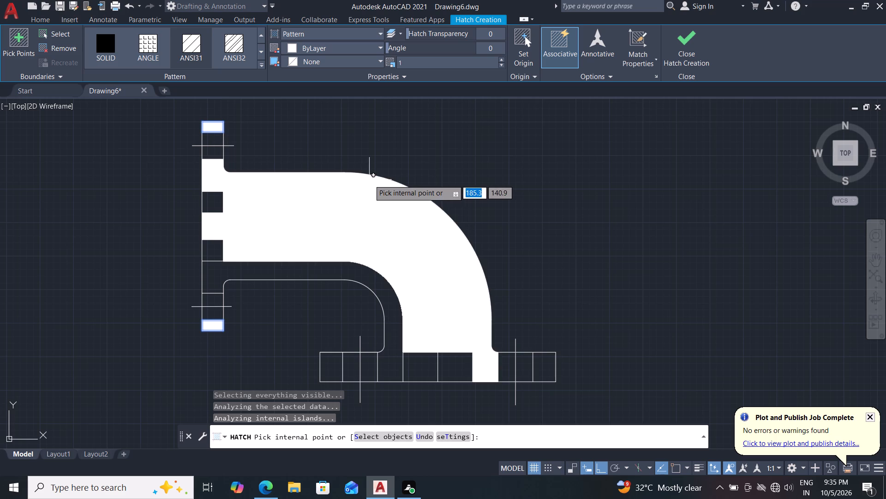
{"action": "scroll", "coordinate": [247, 190], "scroll_direction": "up", "scroll_amount": 2}
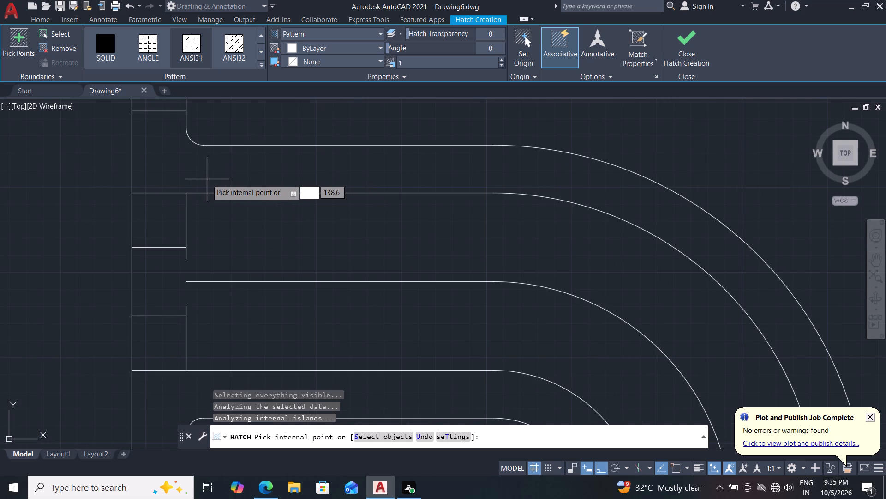
{"action": "left_click", "coordinate": [226, 164]}
Add the inner pipe wall and the two outermost end sections of the base to the hatch.
{"action": "scroll", "coordinate": [285, 201], "scroll_direction": "down", "scroll_amount": 1}
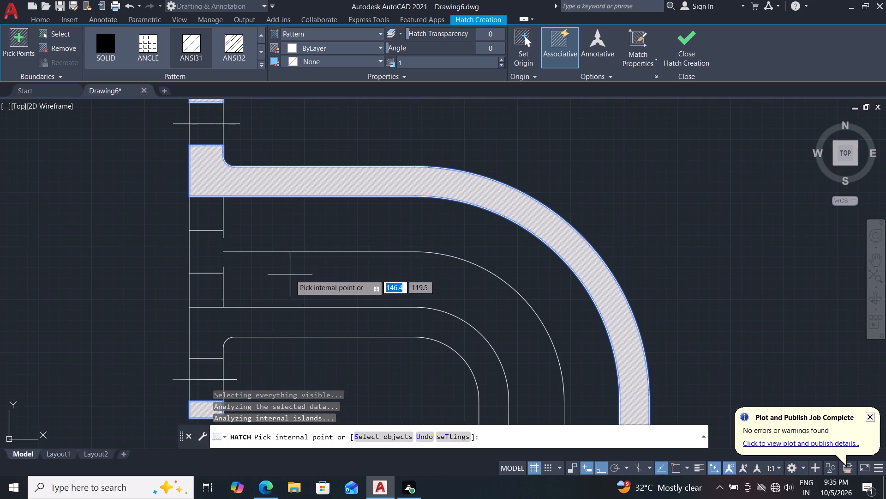
{"action": "middle_click_drag", "start_coordinate": [275, 324], "coordinate": [275, 257]}
{"action": "scroll", "coordinate": [273, 309], "scroll_direction": "down", "scroll_amount": 1}
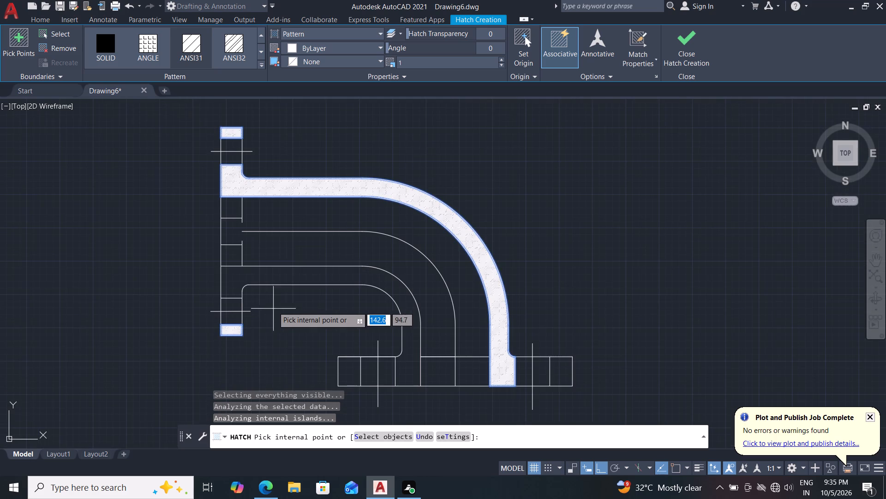
{"action": "middle_click_drag", "start_coordinate": [277, 308], "coordinate": [281, 273]}
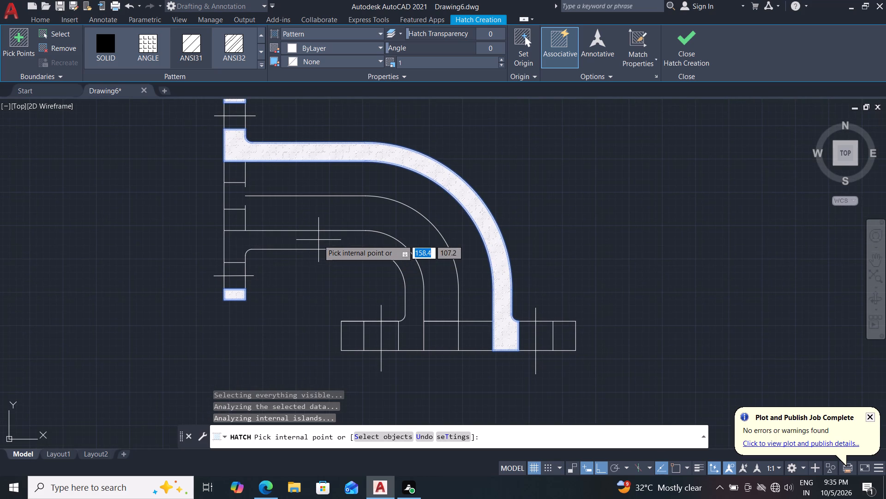
{"action": "left_click", "coordinate": [318, 240]}
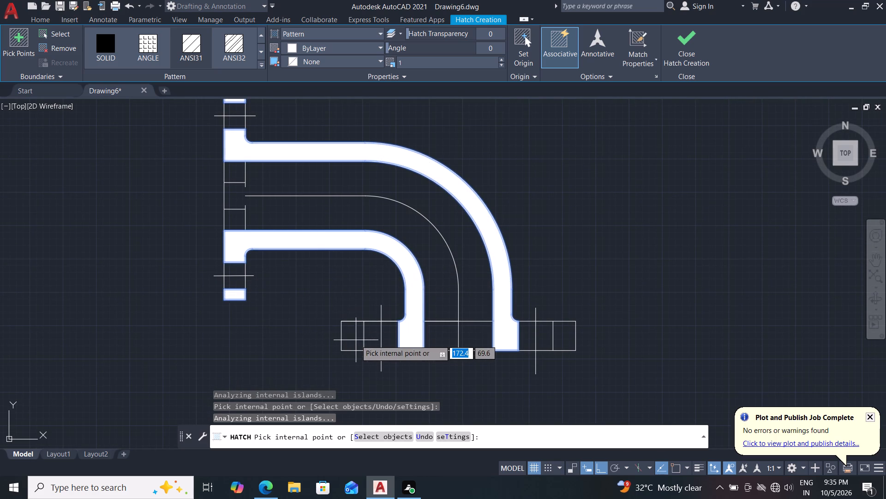
{"action": "left_click", "coordinate": [355, 339]}
{"action": "left_click", "coordinate": [563, 336]}
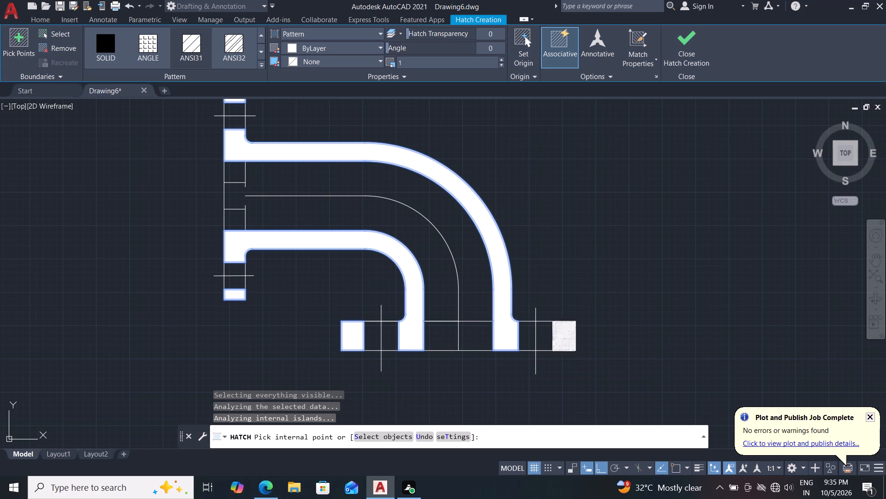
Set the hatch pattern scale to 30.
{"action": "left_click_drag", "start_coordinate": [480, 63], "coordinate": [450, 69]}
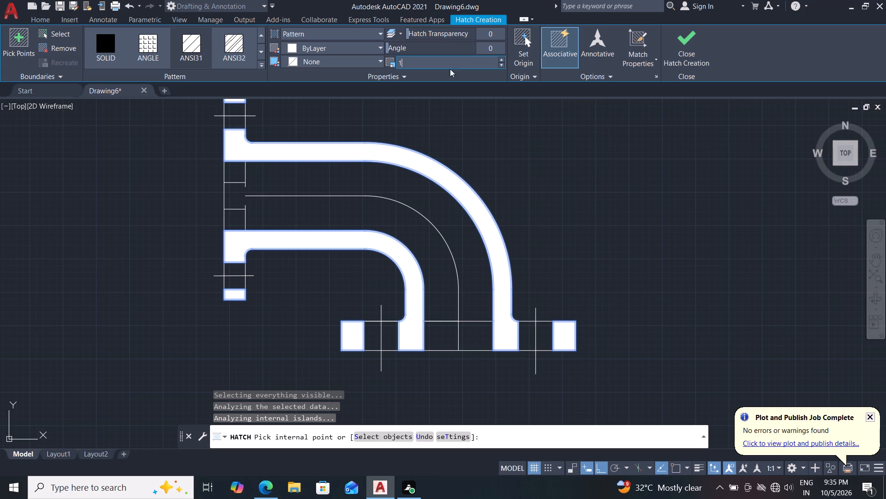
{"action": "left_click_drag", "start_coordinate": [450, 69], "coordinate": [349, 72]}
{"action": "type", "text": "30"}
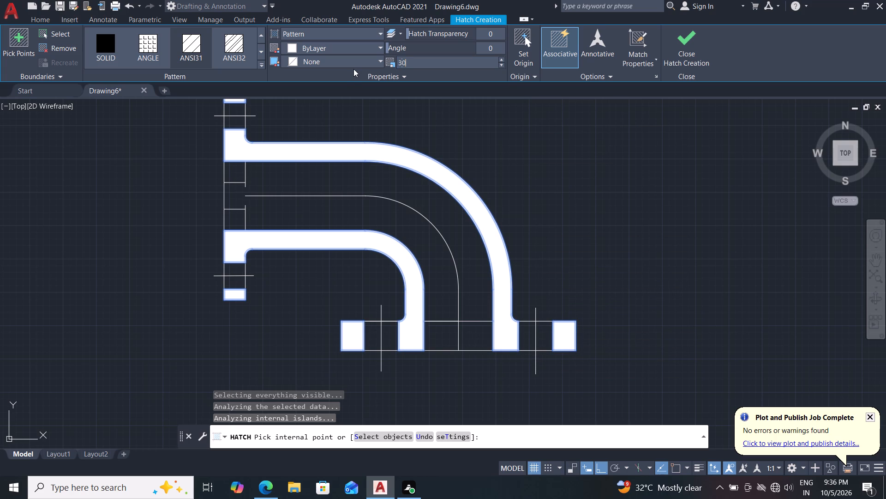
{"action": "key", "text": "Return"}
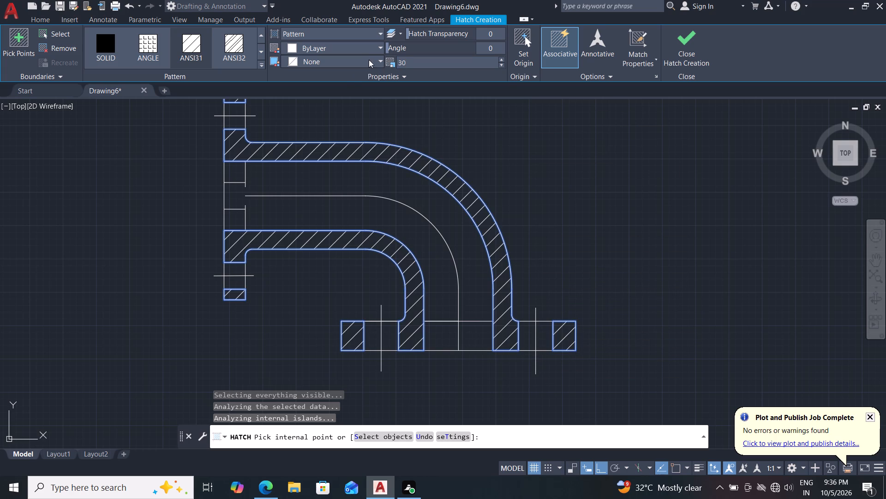
Set the hatch pattern scale to 22 and finish the hatch.
{"action": "left_click_drag", "start_coordinate": [425, 60], "coordinate": [357, 66]}
{"action": "type", "text": "22"}
{"action": "key", "text": "Return"}
{"action": "left_click", "coordinate": [682, 36]}
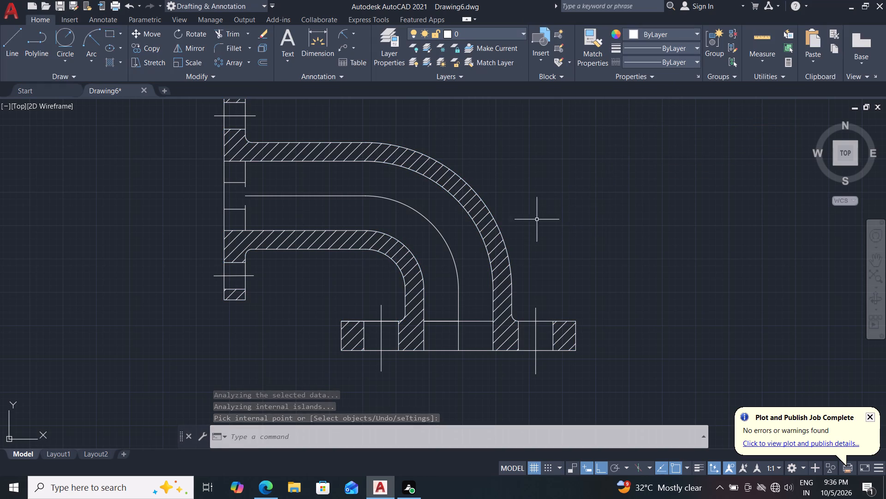
Join the pipe centreline's arc, horizontal segment and two vertical segments down through the base into one polyline.
{"action": "left_click", "coordinate": [443, 220]}
{"action": "left_click", "coordinate": [423, 225]}
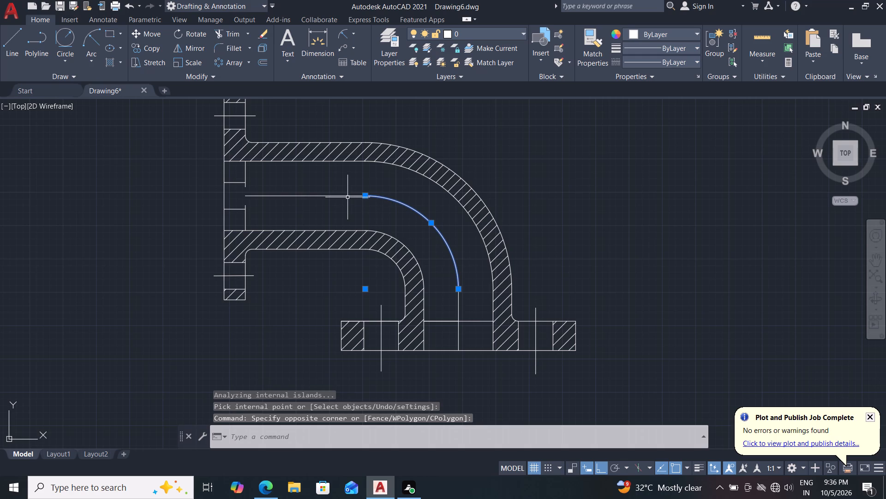
{"action": "left_click", "coordinate": [347, 196]}
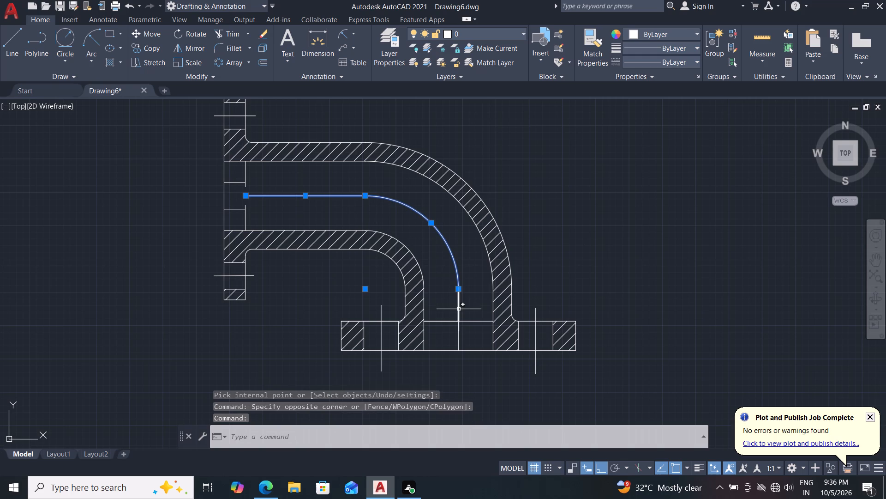
{"action": "left_click", "coordinate": [459, 309]}
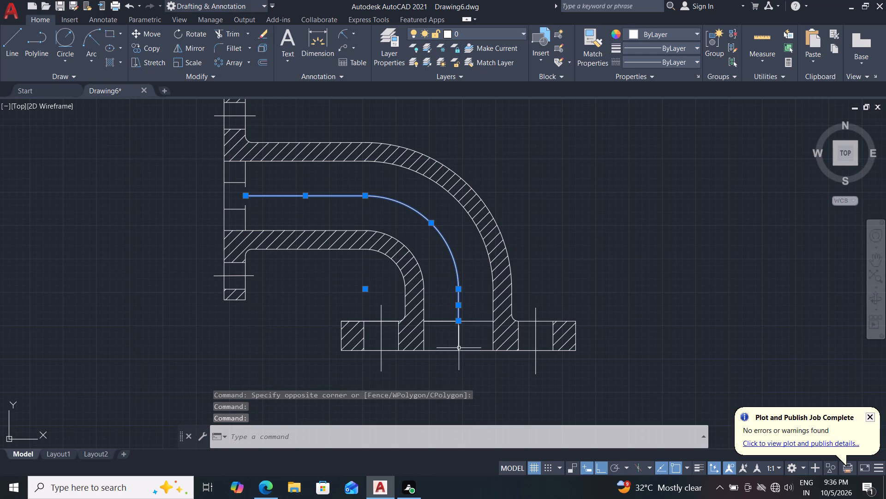
{"action": "left_click", "coordinate": [458, 340]}
{"action": "key", "text": "j"}
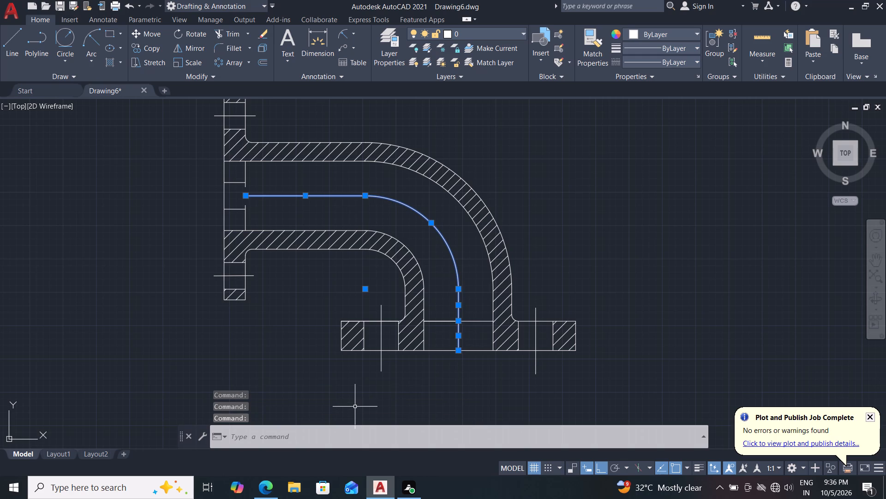
{"action": "key", "text": "Return"}
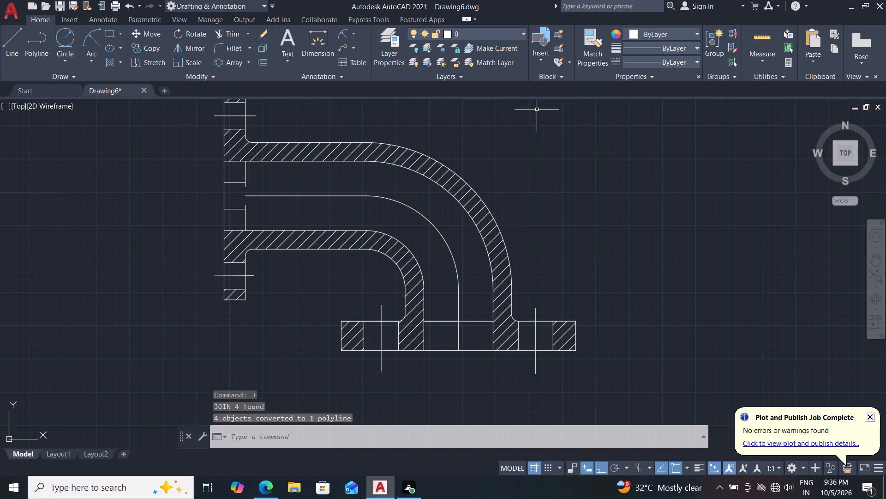
Load the ISO dash linetype ACAD_ISO02W100 into the drawing.
{"action": "left_click", "coordinate": [675, 63]}
{"action": "left_click", "coordinate": [660, 116]}
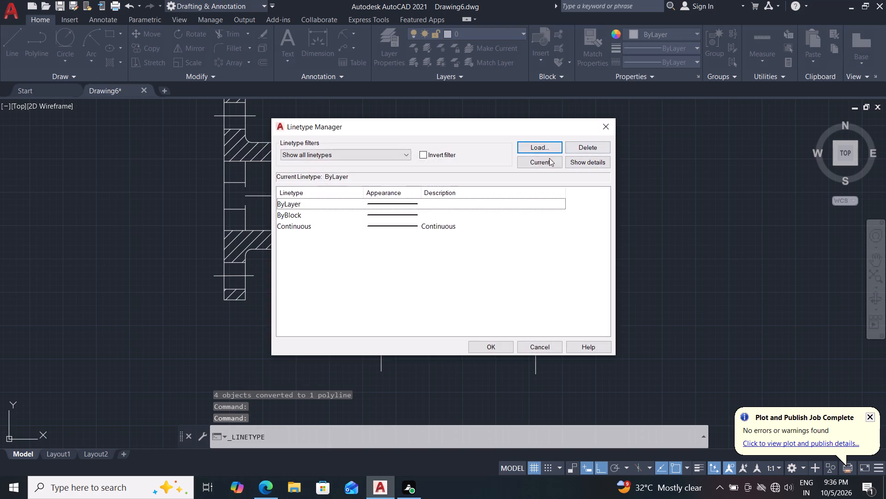
{"action": "left_click", "coordinate": [537, 152]}
{"action": "left_click", "coordinate": [435, 219]}
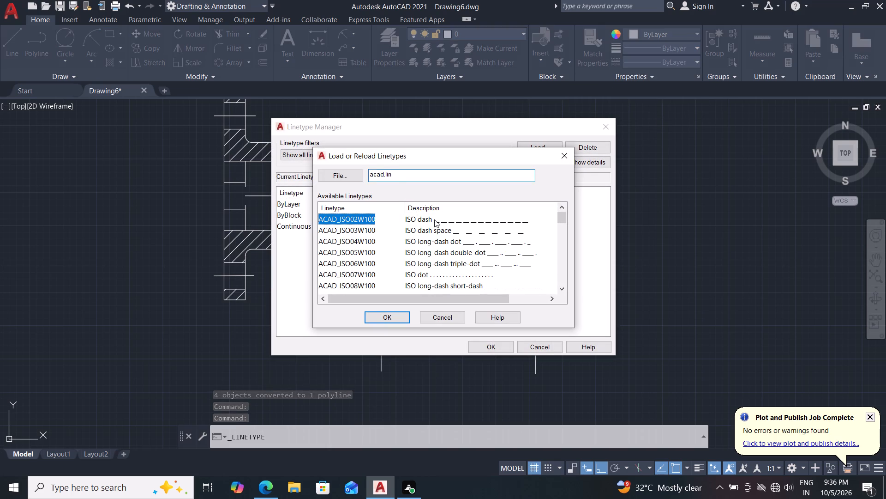
{"action": "left_click", "coordinate": [389, 316]}
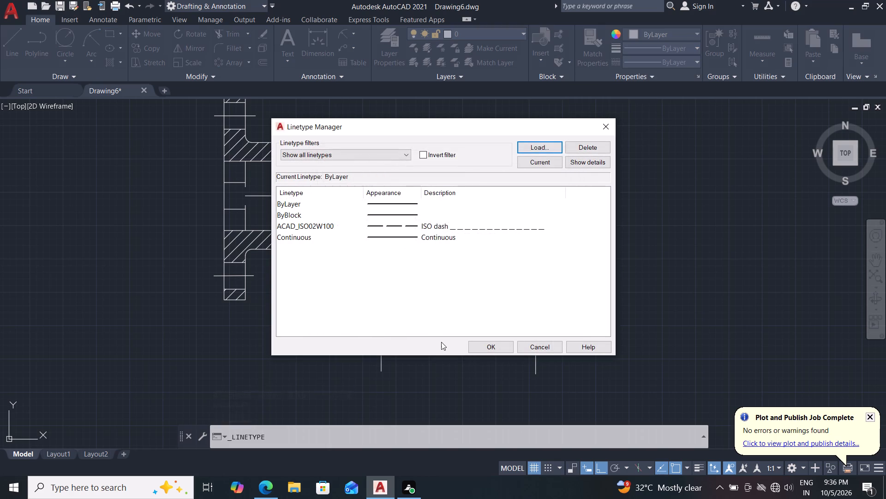
{"action": "left_click", "coordinate": [478, 346]}
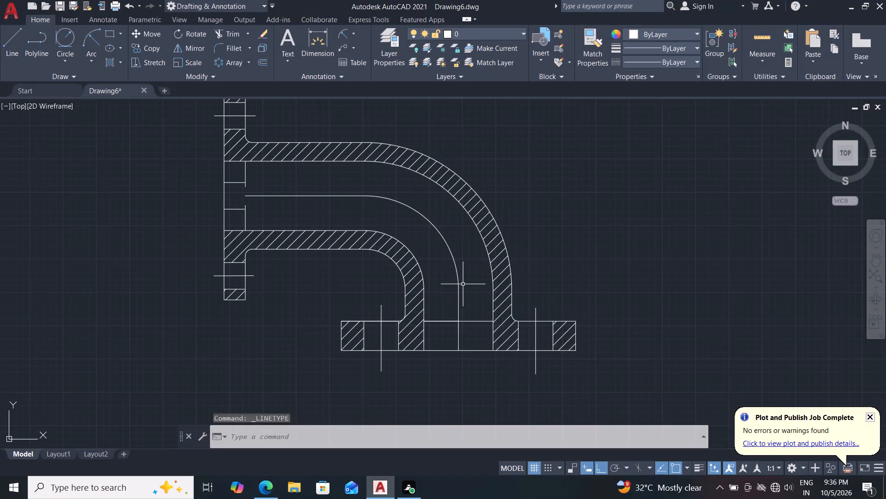
Apply the ACAD_ISO02W100 linetype to the joined pipe centreline.
{"action": "left_click", "coordinate": [460, 283]}
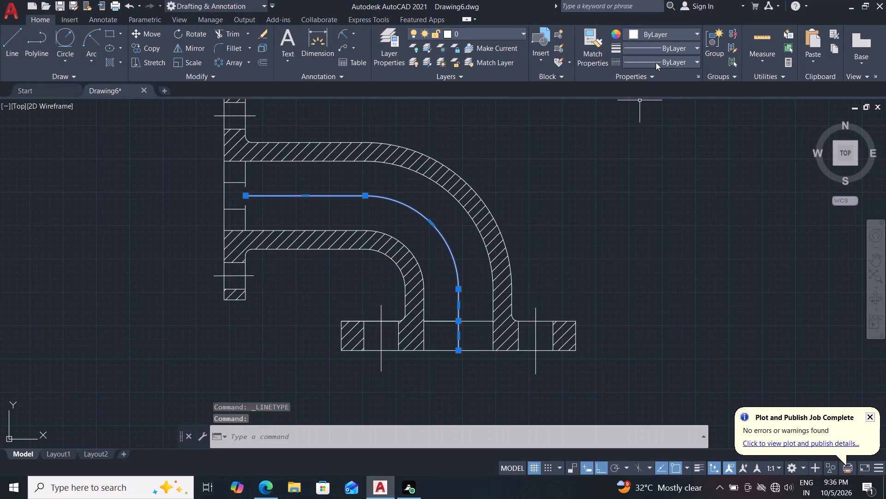
{"action": "left_click", "coordinate": [656, 62]}
{"action": "left_click", "coordinate": [650, 99]}
{"action": "key", "text": "Escape"}
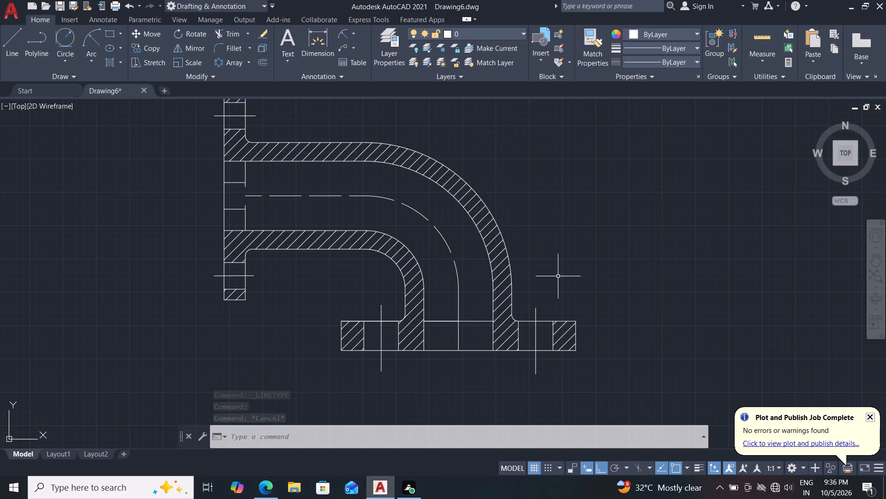
Apply the ACAD_ISO02W100 linetype to the two vertical hole centre lines in the base flange.
{"action": "middle_click_drag", "start_coordinate": [558, 275], "coordinate": [557, 260]}
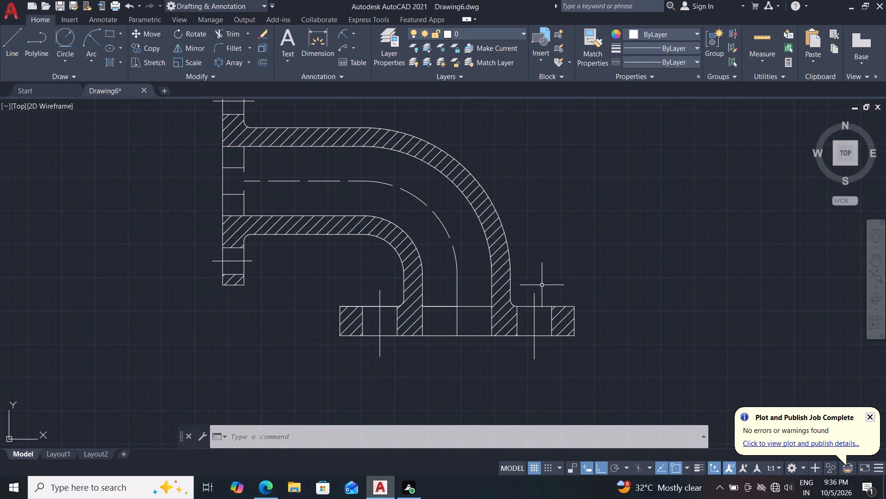
{"action": "left_click", "coordinate": [381, 327]}
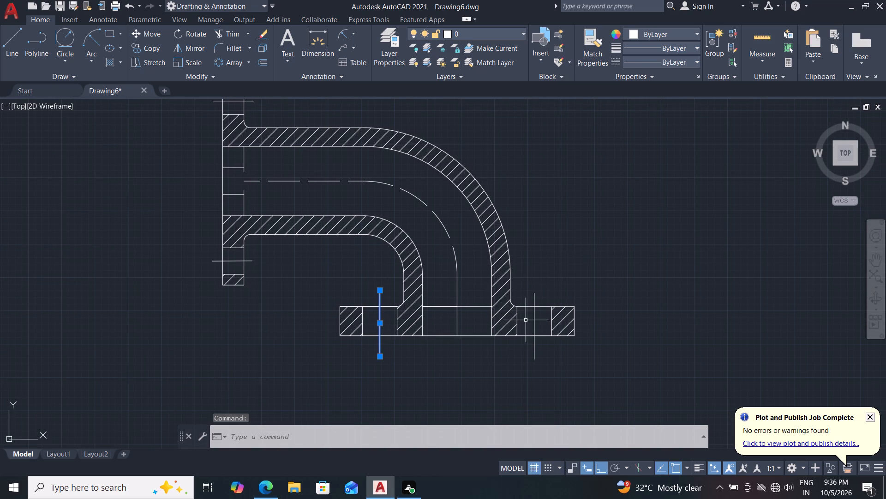
{"action": "left_click", "coordinate": [667, 62]}
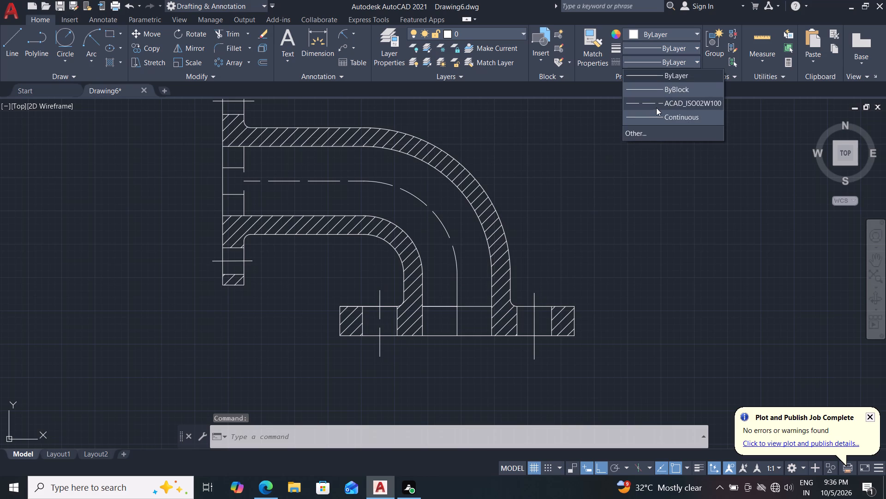
{"action": "left_click", "coordinate": [656, 108]}
{"action": "key", "text": "Escape"}
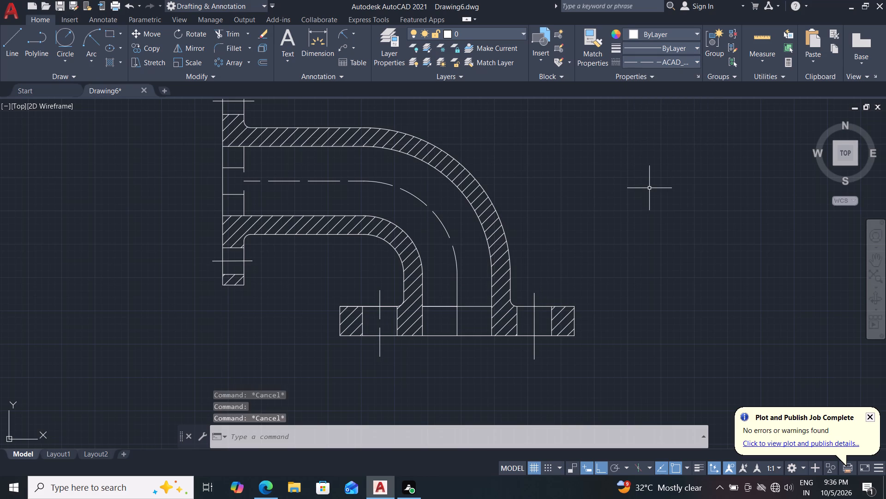
{"action": "key", "text": "Escape"}
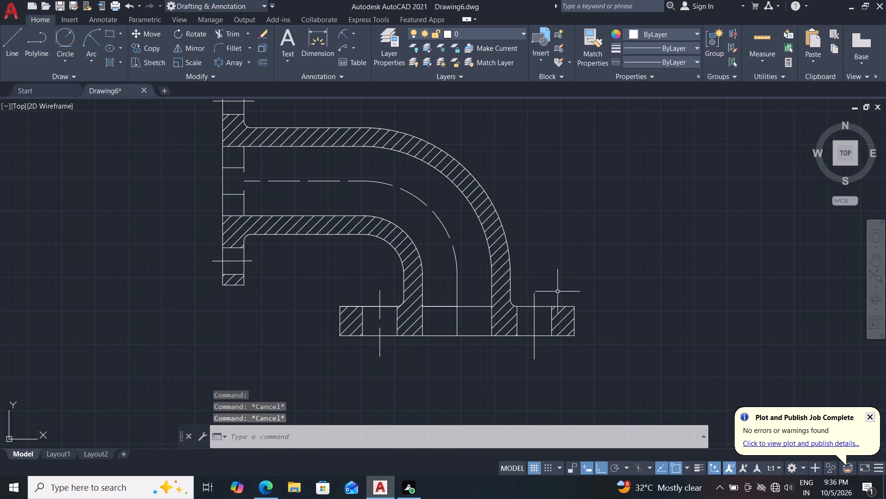
{"action": "left_click", "coordinate": [536, 328]}
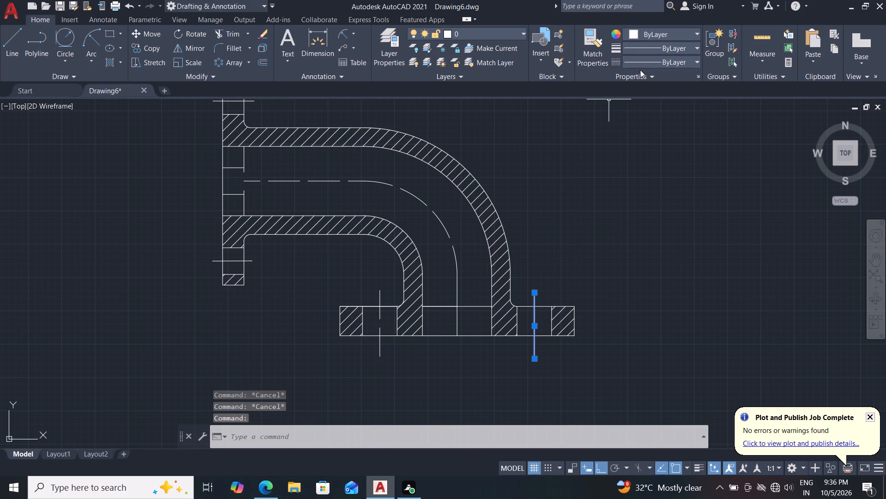
{"action": "left_click", "coordinate": [653, 61]}
{"action": "left_click", "coordinate": [633, 105]}
{"action": "key", "text": "Escape"}
{"action": "key", "text": "Escape"}
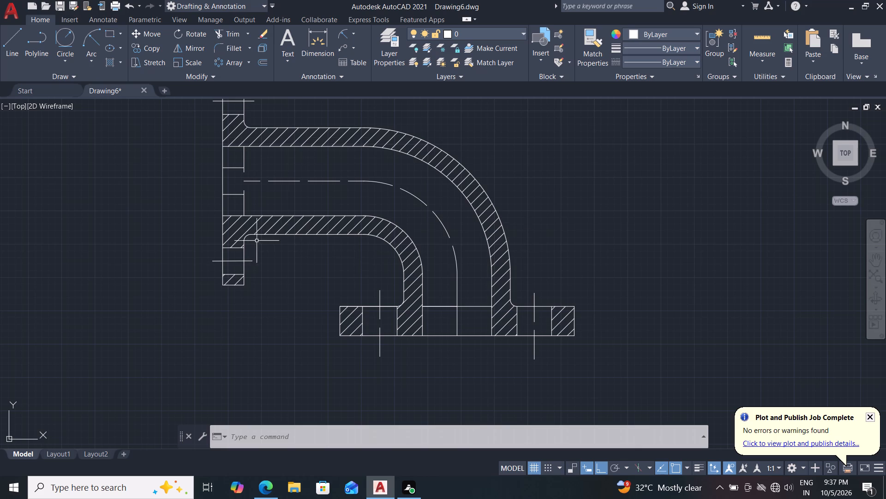
Dimension the end plate's thickness below its lower edge.
{"action": "left_click", "coordinate": [311, 37]}
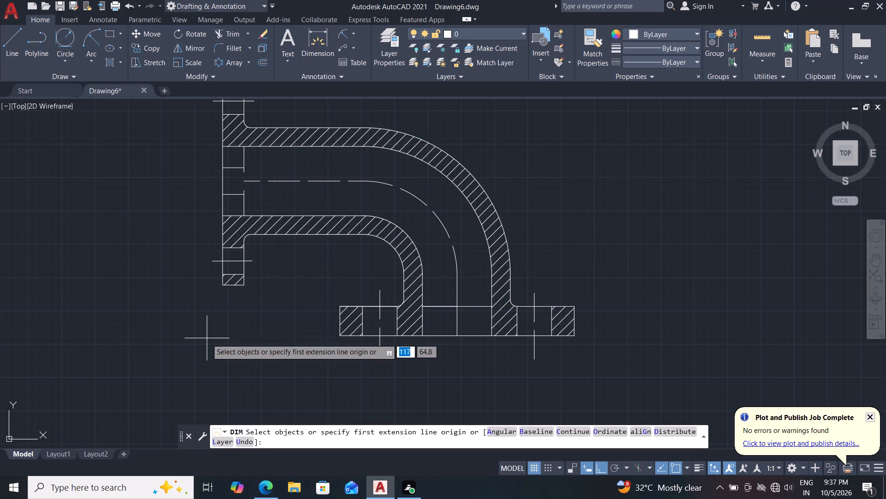
{"action": "scroll", "coordinate": [248, 289], "scroll_direction": "up", "scroll_amount": 1}
{"action": "left_click", "coordinate": [241, 283]}
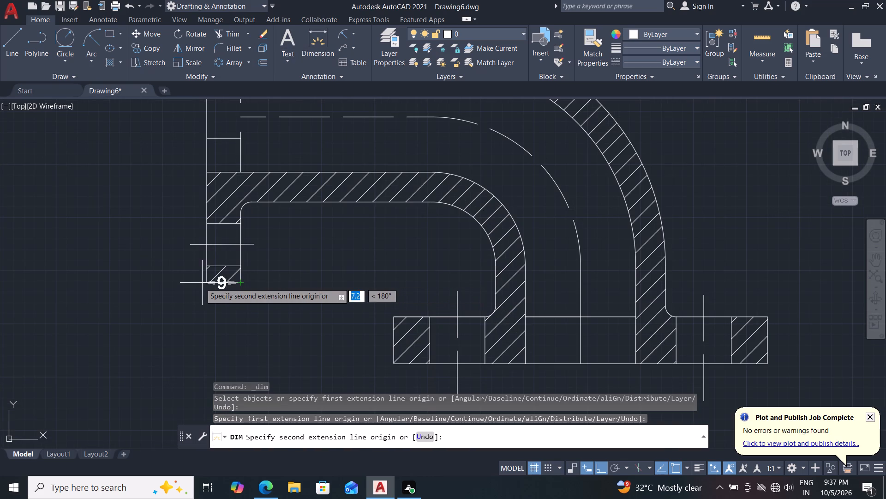
{"action": "left_click", "coordinate": [204, 281]}
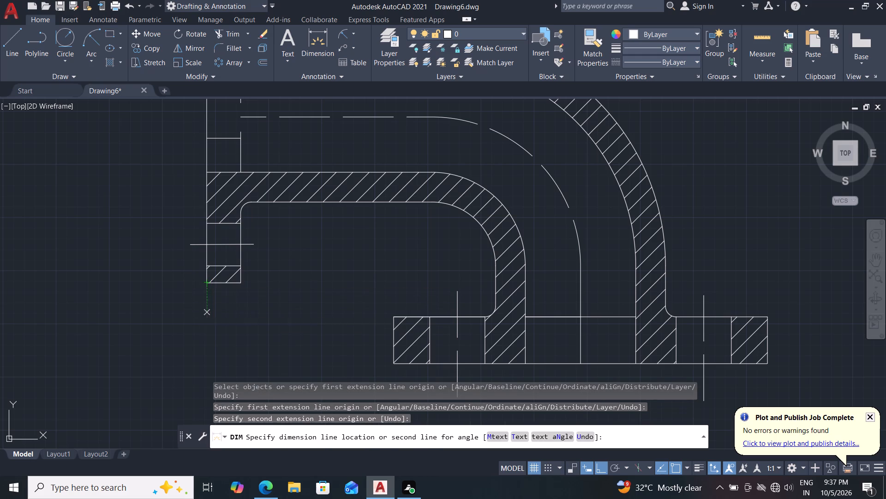
{"action": "left_click", "coordinate": [206, 312]}
Dimension the vertical distances from the pipe centreline to the end plate's lower and upper hole centre lines, aligning both dimensions.
{"action": "scroll", "coordinate": [307, 288], "scroll_direction": "down", "scroll_amount": 1}
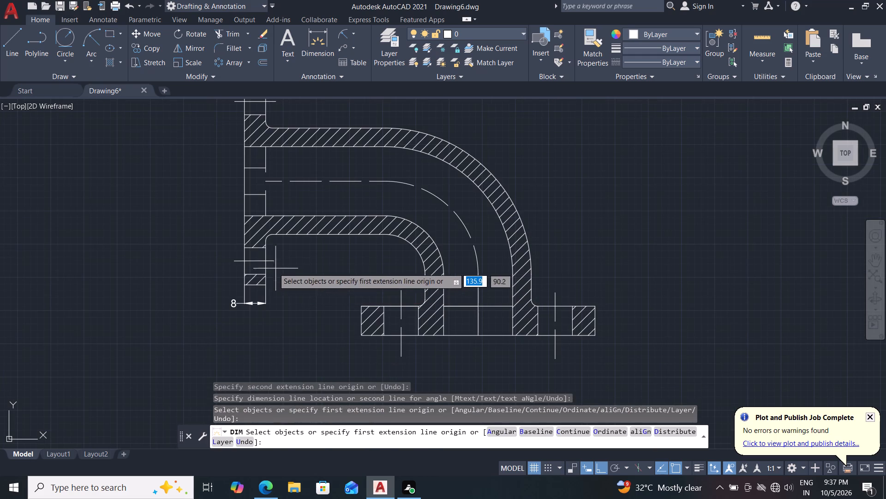
{"action": "left_click", "coordinate": [244, 262]}
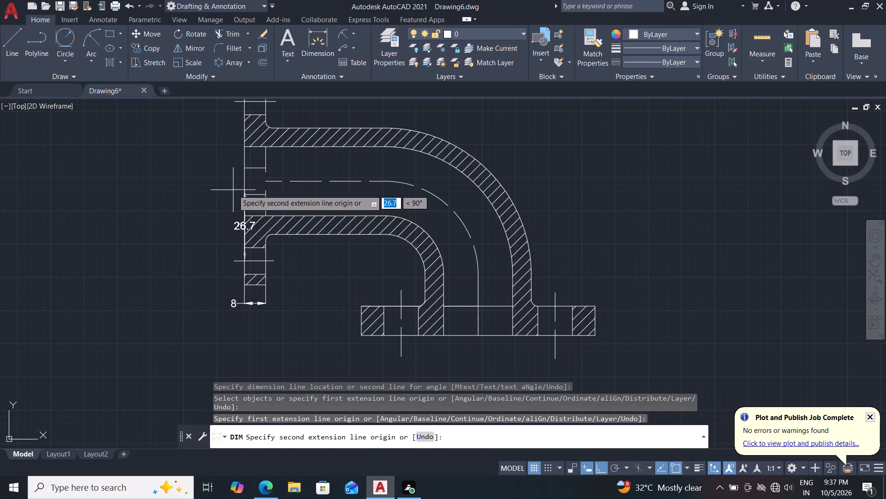
{"action": "middle_click_drag", "start_coordinate": [233, 190], "coordinate": [231, 266]}
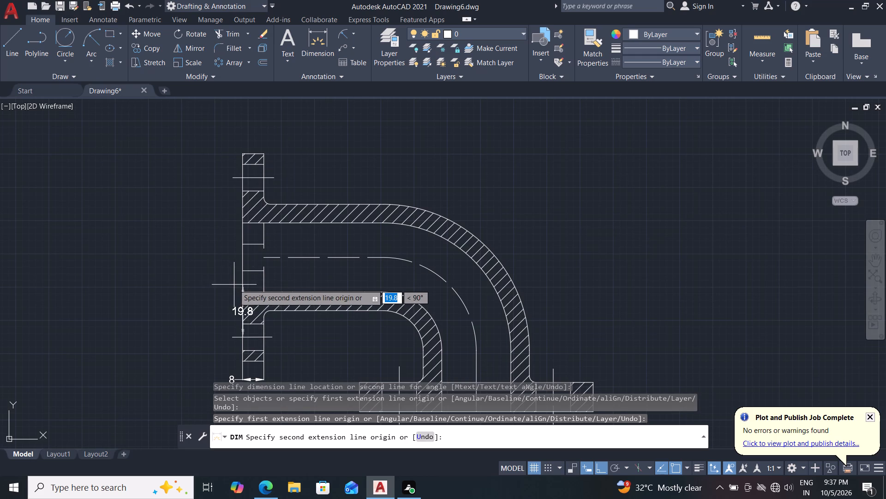
{"action": "scroll", "coordinate": [234, 281], "scroll_direction": "up", "scroll_amount": 1}
{"action": "left_click", "coordinate": [244, 246]}
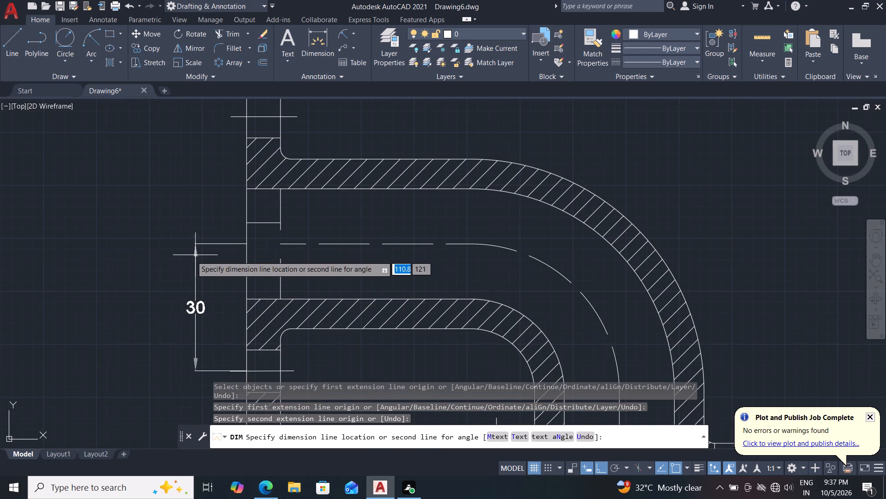
{"action": "left_click", "coordinate": [187, 257]}
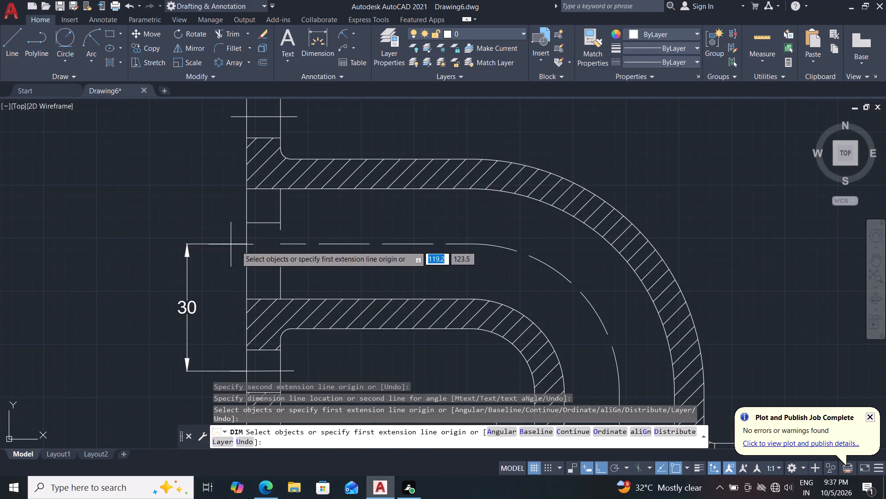
{"action": "left_click", "coordinate": [244, 245]}
{"action": "middle_click_drag", "start_coordinate": [239, 176], "coordinate": [239, 247]}
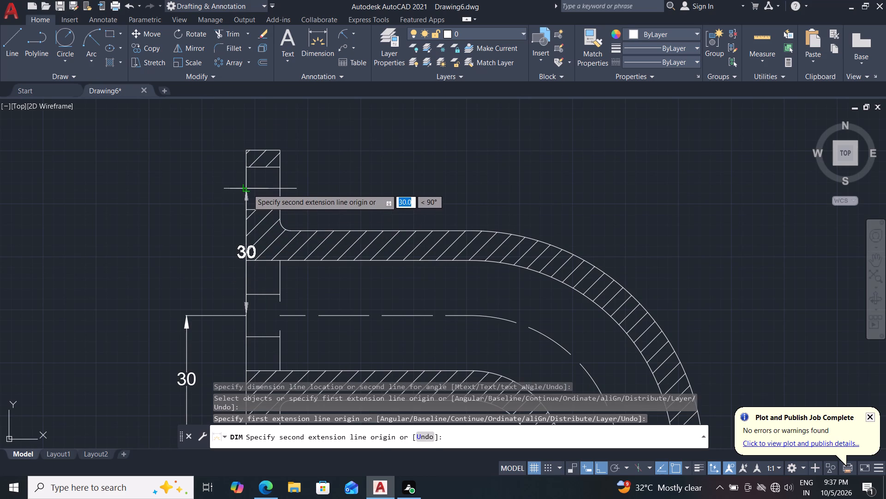
{"action": "left_click", "coordinate": [248, 189]}
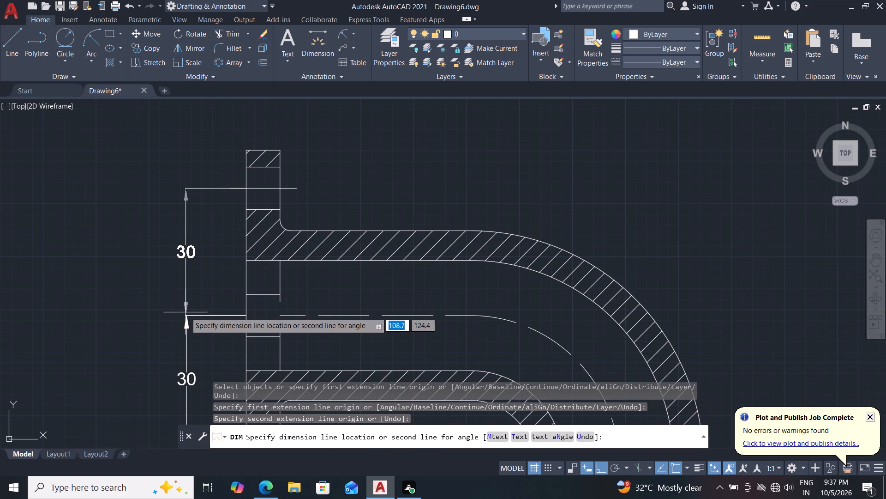
{"action": "left_click", "coordinate": [186, 316]}
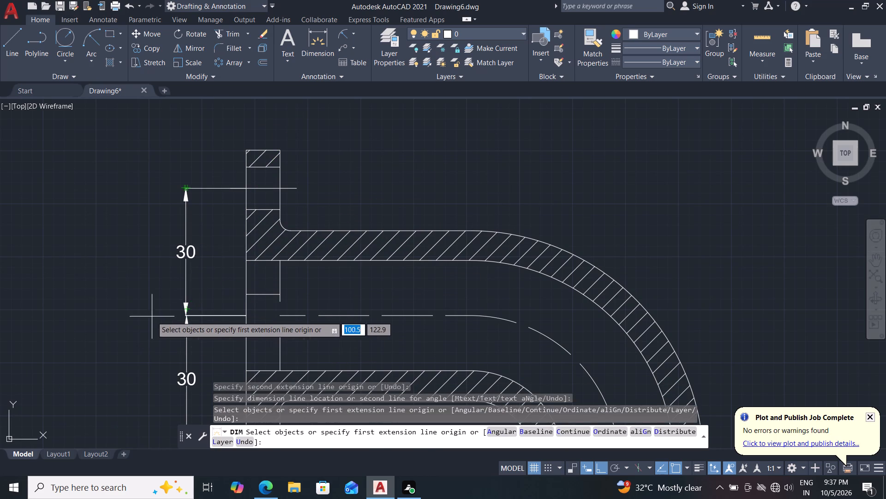
Dimension the distance from the end plate's top edge to the upper hole's top edge.
{"action": "middle_click_drag", "start_coordinate": [171, 283], "coordinate": [171, 325]}
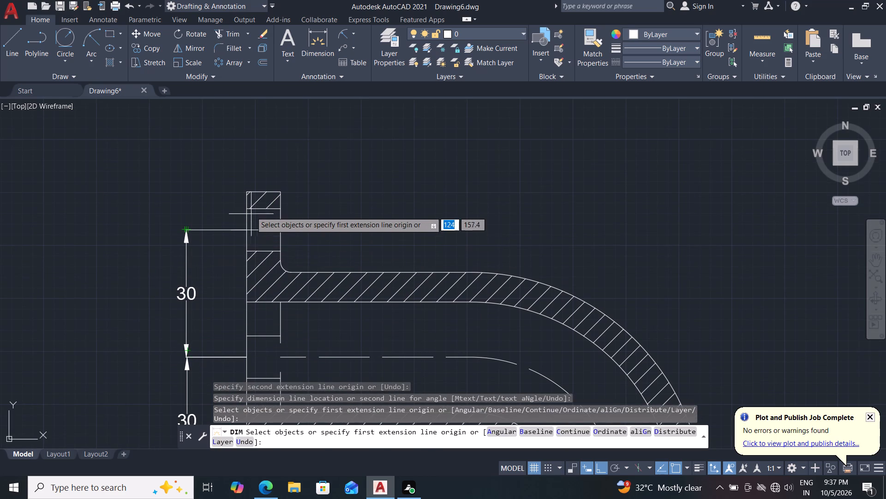
{"action": "left_click", "coordinate": [249, 194]}
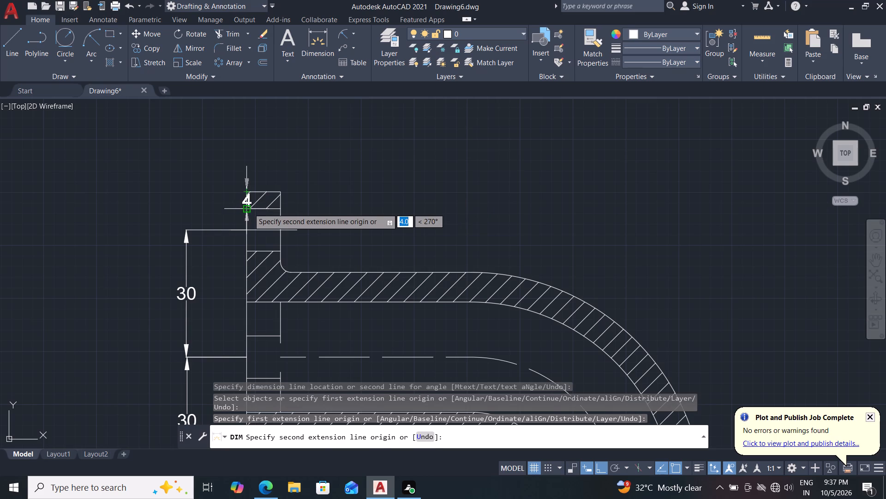
{"action": "left_click", "coordinate": [249, 208]}
{"action": "left_click", "coordinate": [212, 201]}
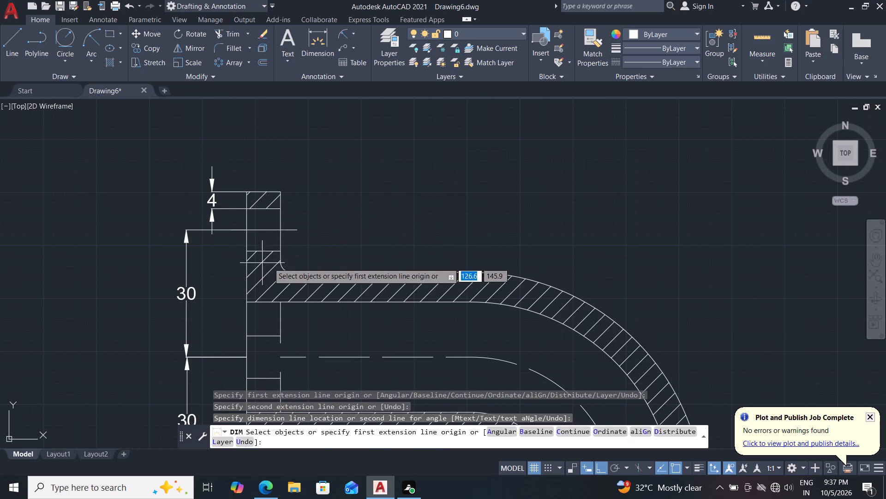
Dimension the end plate's overall height, placing it outside the hole-spacing dimensions.
{"action": "middle_click_drag", "start_coordinate": [359, 259], "coordinate": [386, 221]}
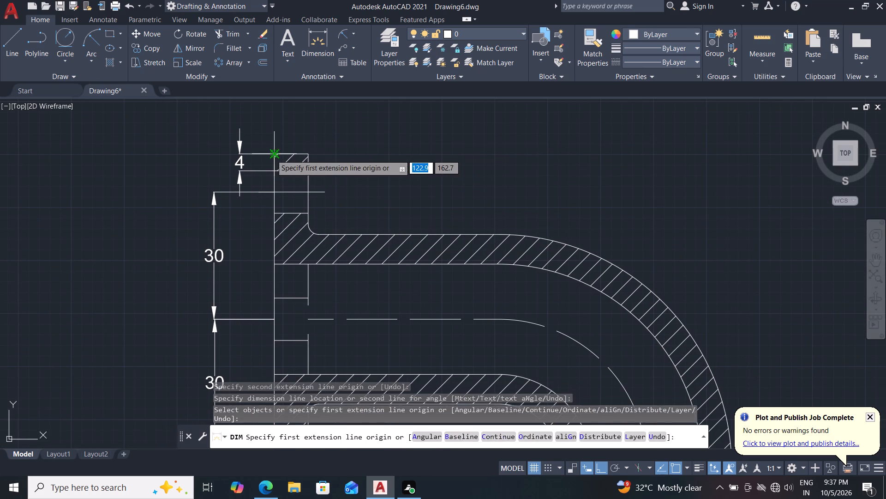
{"action": "left_click", "coordinate": [271, 155]}
{"action": "middle_click_drag", "start_coordinate": [262, 303], "coordinate": [262, 186]}
{"action": "middle_click_drag", "start_coordinate": [252, 289], "coordinate": [252, 195]}
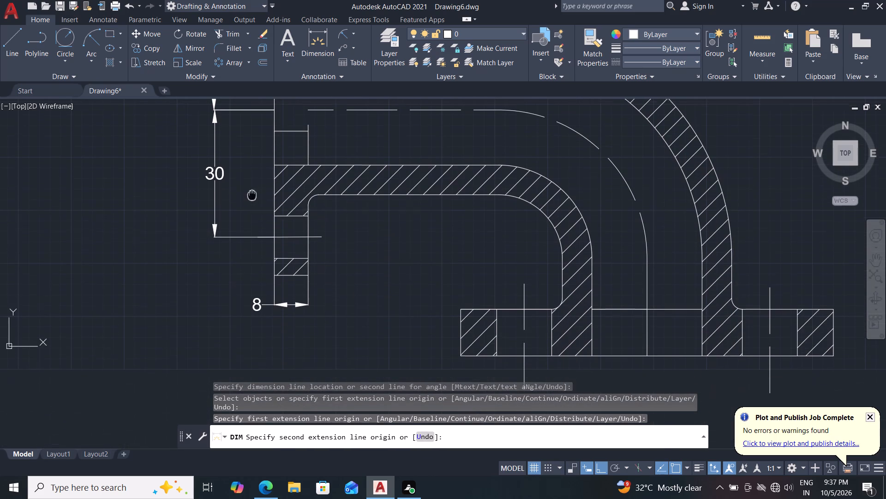
{"action": "middle_click_drag", "start_coordinate": [252, 195], "coordinate": [252, 194]}
{"action": "left_click_drag", "start_coordinate": [273, 273], "coordinate": [268, 270]}
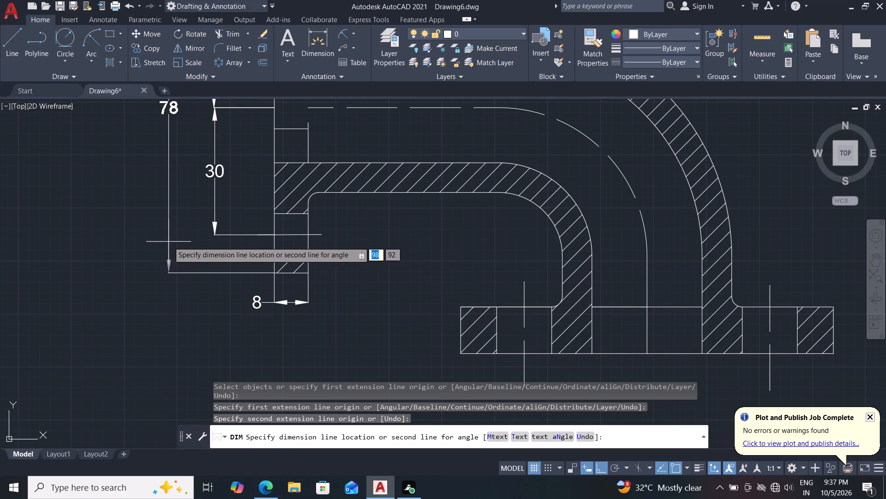
{"action": "left_click", "coordinate": [168, 242]}
Add a radius dimension to the corner arc between the end plate and the pipe's upper outer wall.
{"action": "scroll", "coordinate": [210, 195], "scroll_direction": "down", "scroll_amount": 1}
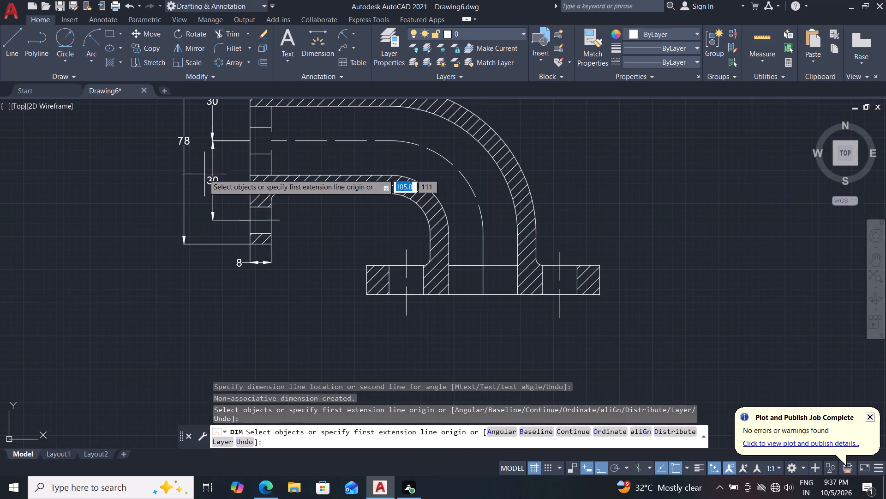
{"action": "middle_click_drag", "start_coordinate": [197, 196], "coordinate": [188, 293]}
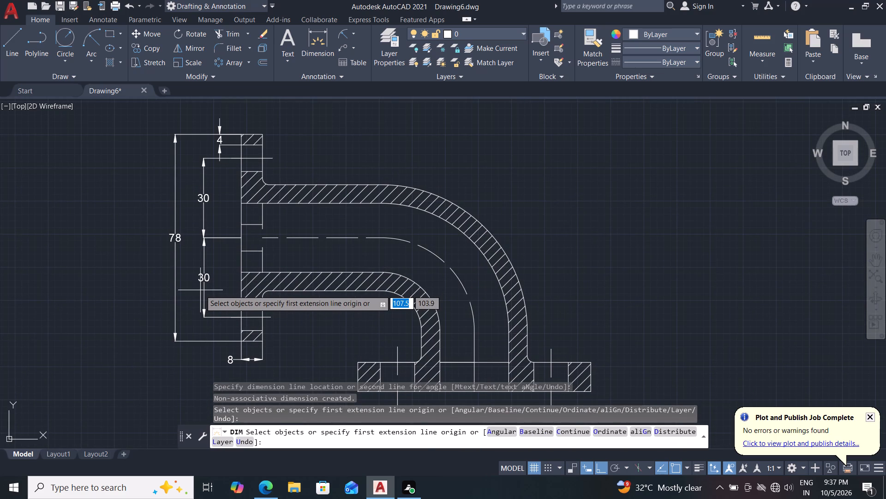
{"action": "left_click", "coordinate": [343, 31]}
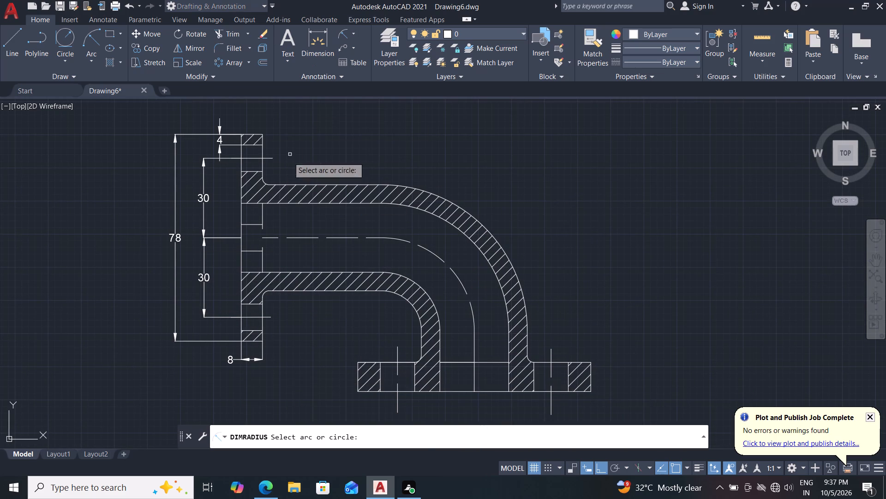
{"action": "scroll", "coordinate": [275, 177], "scroll_direction": "up", "scroll_amount": 1}
{"action": "left_click", "coordinate": [258, 185]}
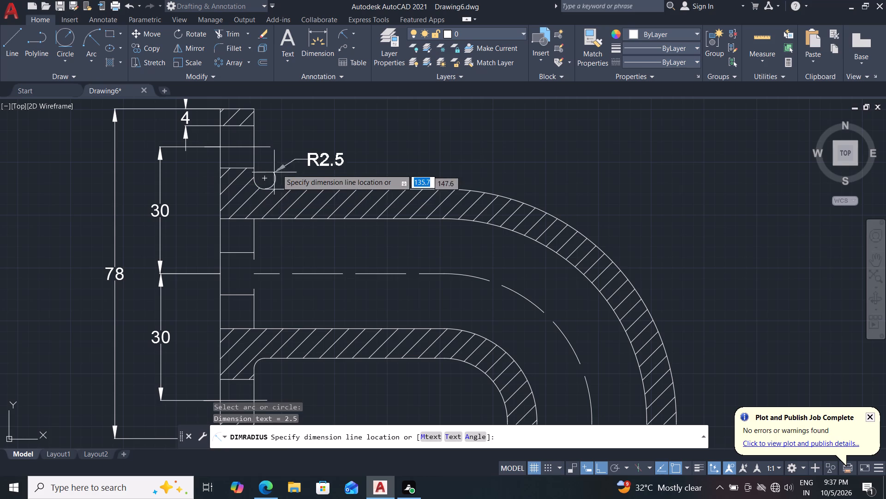
{"action": "left_click", "coordinate": [306, 139]}
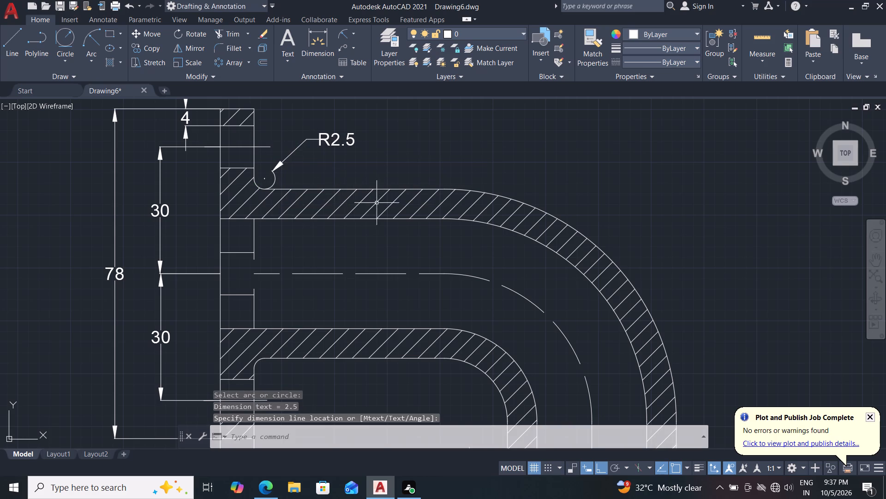
Add a radius dimension to the pipe centreline's bend arc, placing its text outside the bend.
{"action": "scroll", "coordinate": [419, 204], "scroll_direction": "down", "scroll_amount": 1}
{"action": "left_click", "coordinate": [342, 31]}
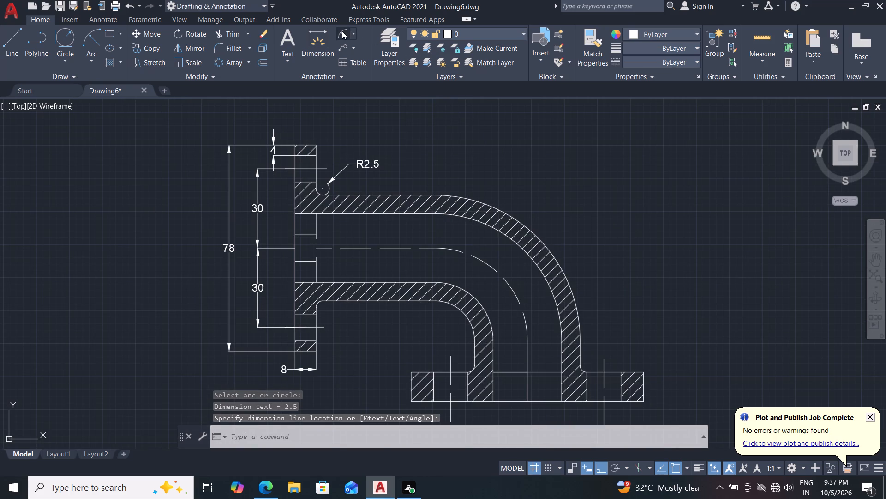
{"action": "left_click", "coordinate": [483, 260]}
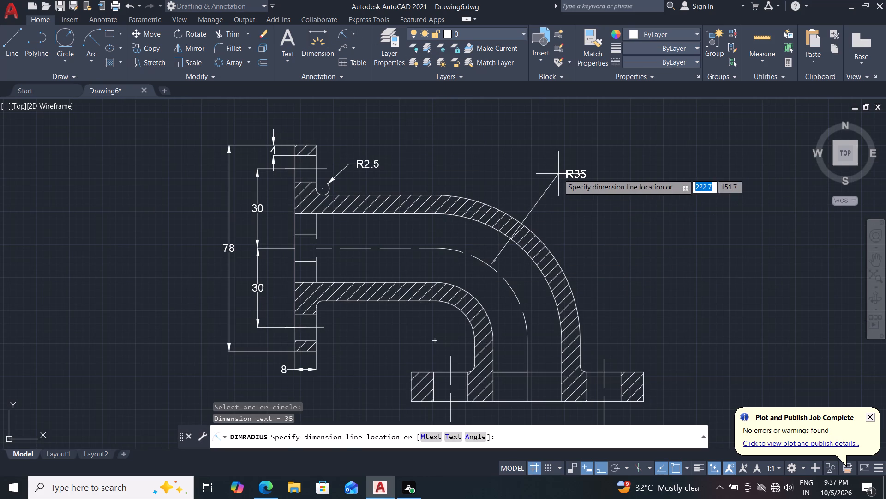
{"action": "left_click", "coordinate": [558, 174]}
Dimension the horizontal pipe's bore and its outer diameter vertically, placing both dimensions side by side across the straight section.
{"action": "middle_click_drag", "start_coordinate": [570, 236], "coordinate": [564, 222]}
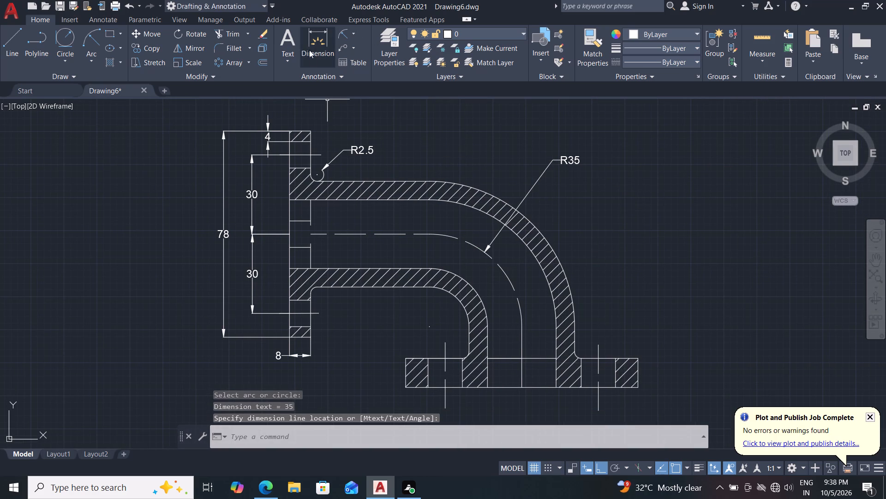
{"action": "left_click", "coordinate": [318, 30]}
{"action": "left_click", "coordinate": [358, 200]}
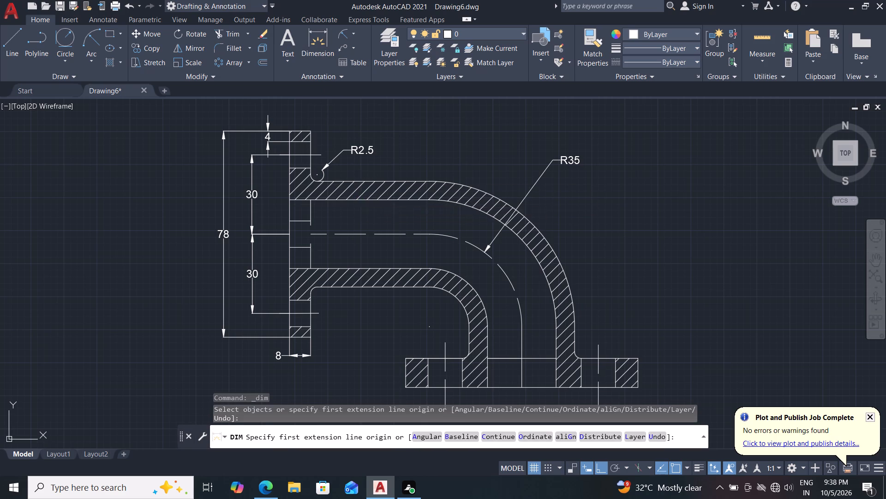
{"action": "left_click", "coordinate": [359, 266]}
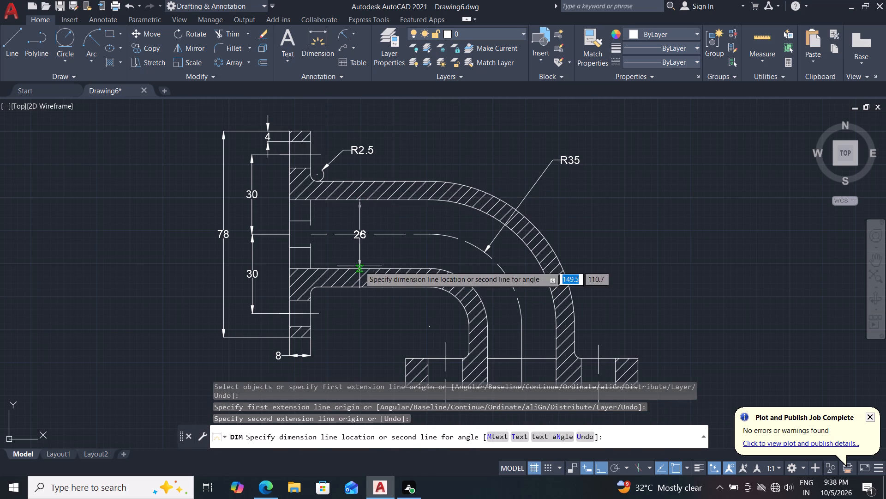
{"action": "left_click", "coordinate": [365, 243]}
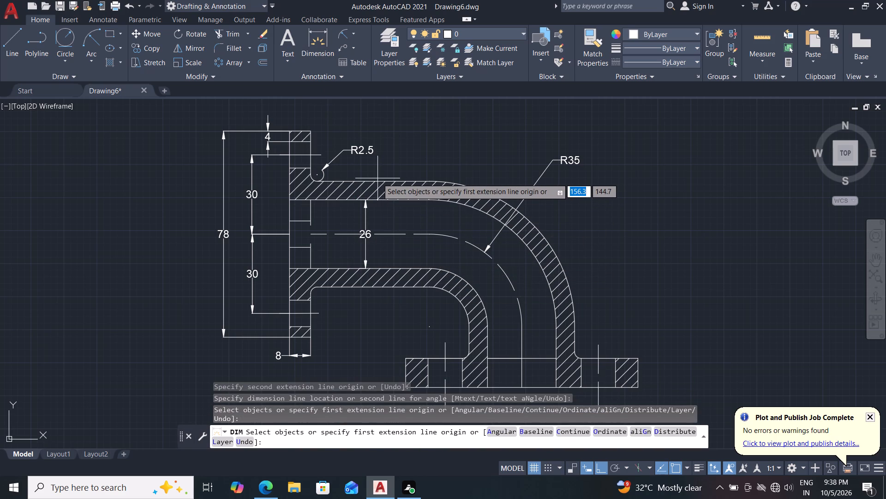
{"action": "left_click", "coordinate": [378, 183]}
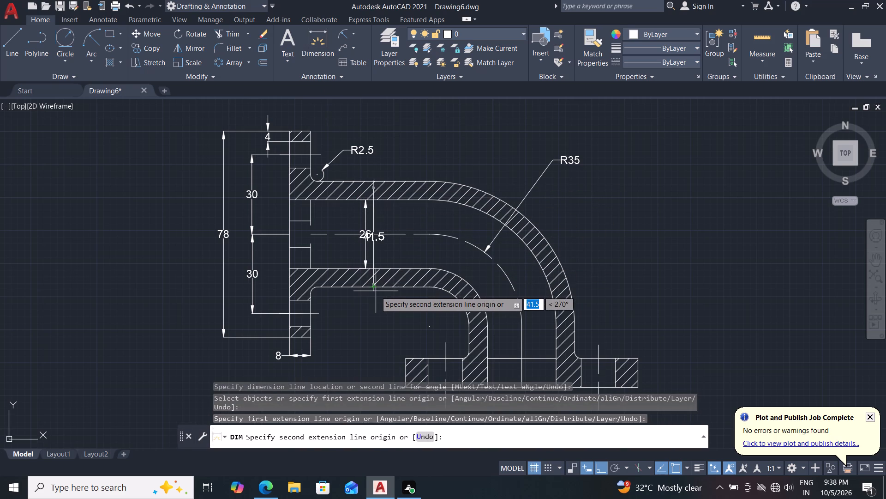
{"action": "left_click_drag", "start_coordinate": [375, 289], "coordinate": [375, 284]}
{"action": "left_click", "coordinate": [395, 258]}
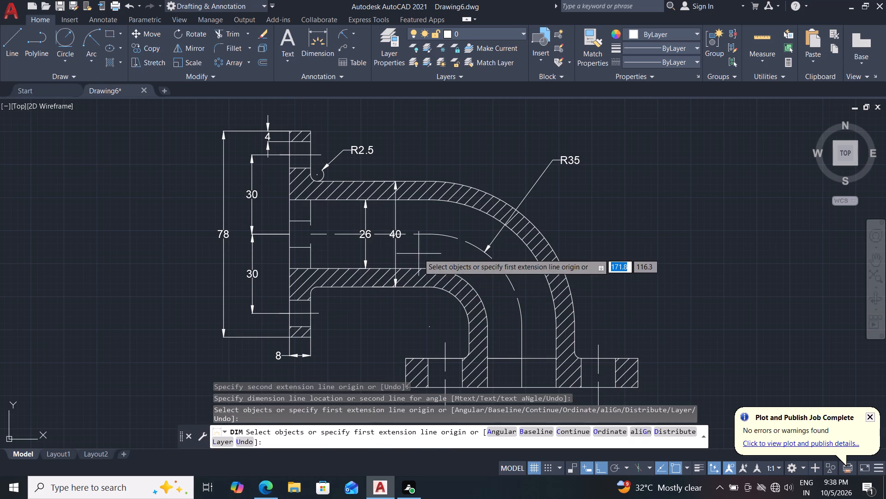
Dimension the vertical pipe's outer diameter across its outer walls, just above the base flange.
{"action": "middle_click_drag", "start_coordinate": [417, 248], "coordinate": [382, 217]}
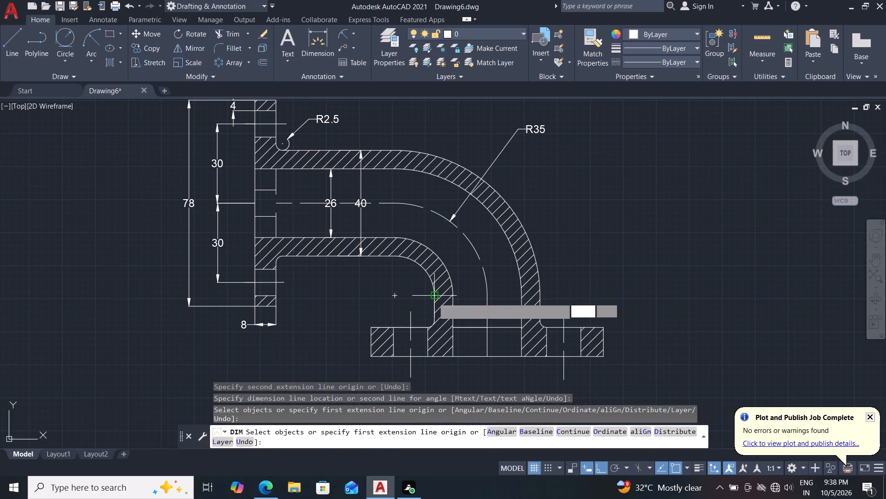
{"action": "left_click", "coordinate": [433, 298]}
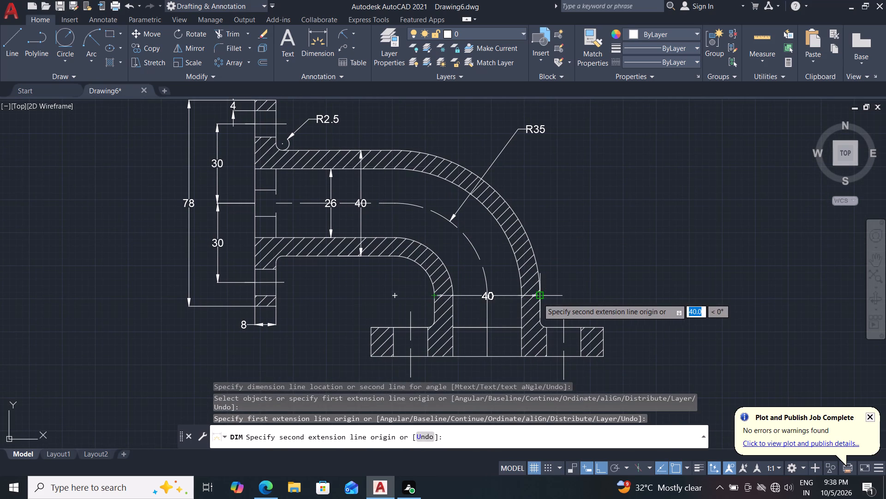
{"action": "left_click_drag", "start_coordinate": [538, 298], "coordinate": [522, 298]}
{"action": "left_click_drag", "start_coordinate": [488, 295], "coordinate": [479, 300]}
Dimension the base flange's thickness at its left end, placing the dimension outside the flange.
{"action": "middle_click_drag", "start_coordinate": [459, 316], "coordinate": [471, 301]}
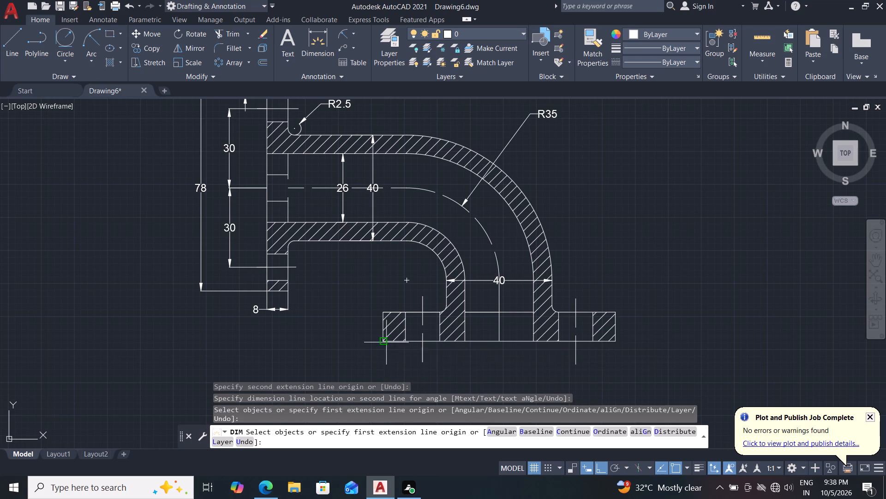
{"action": "left_click", "coordinate": [385, 341]}
{"action": "left_click", "coordinate": [383, 312]}
{"action": "left_click", "coordinate": [353, 312]}
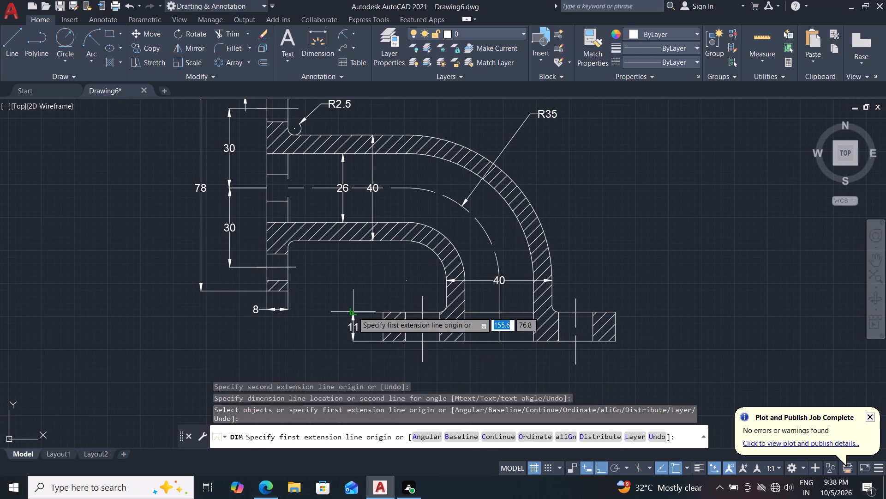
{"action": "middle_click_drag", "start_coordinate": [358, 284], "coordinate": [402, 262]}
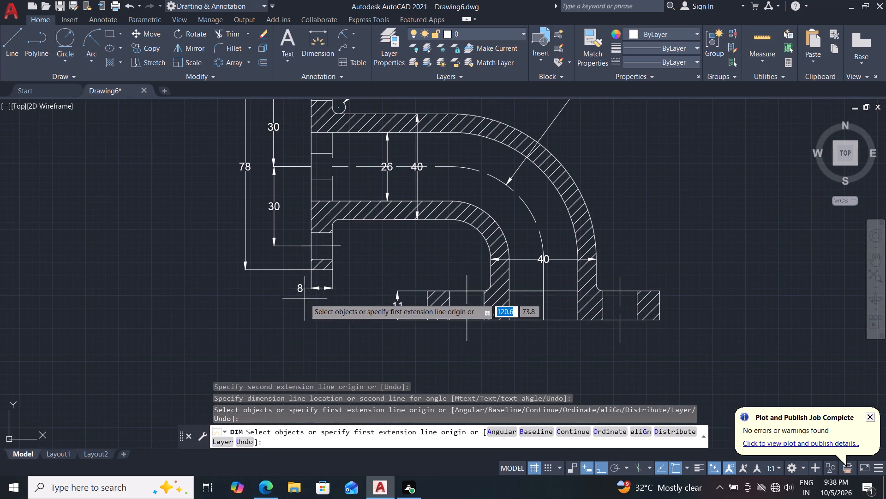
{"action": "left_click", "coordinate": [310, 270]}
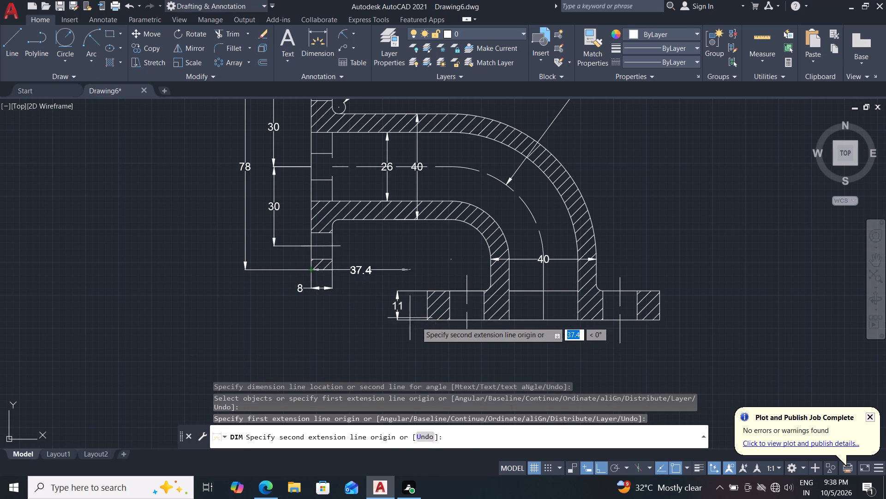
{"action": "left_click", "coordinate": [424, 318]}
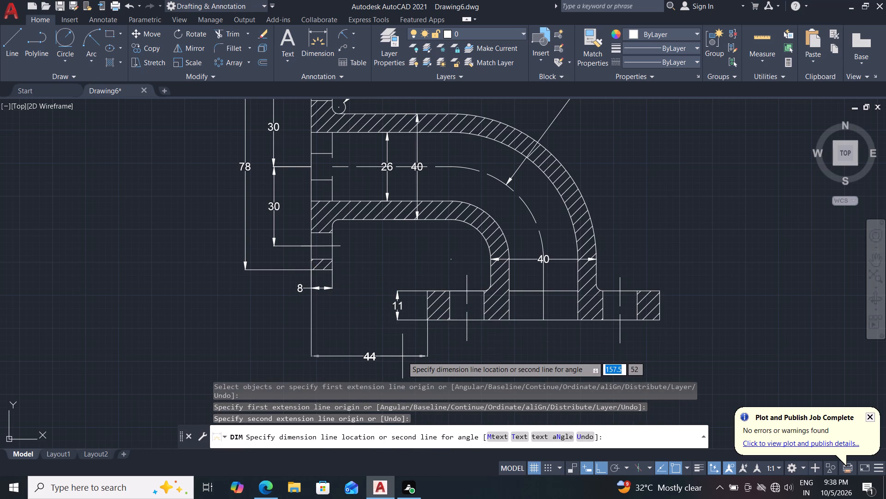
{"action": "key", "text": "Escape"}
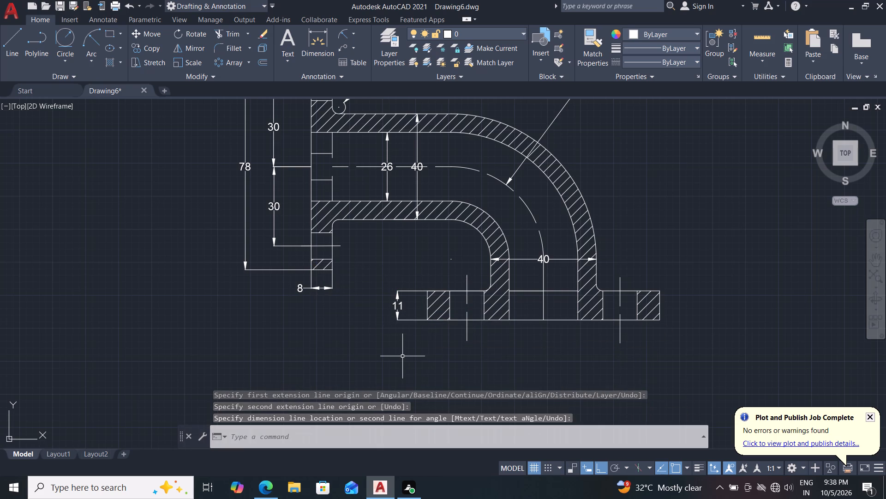
Dimension the horizontal distance from the end plate's outer face to the vertical pipe's centreline, placing it well below the base flange.
{"action": "left_click", "coordinate": [317, 43]}
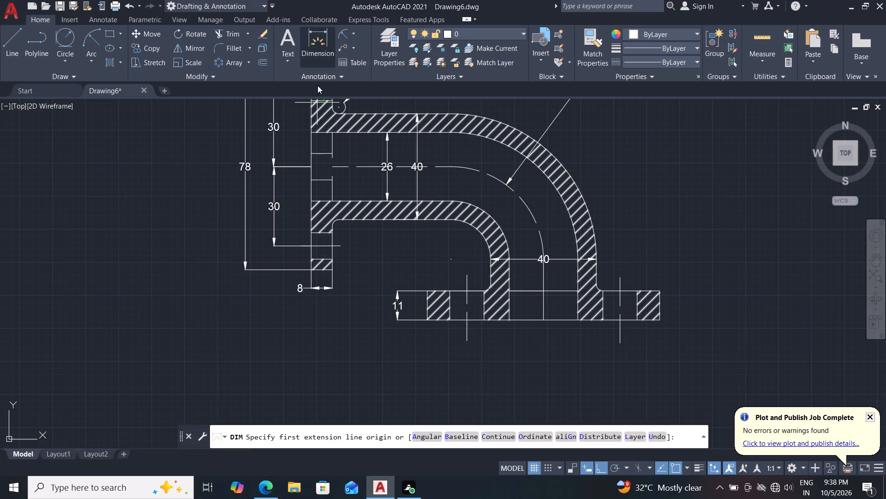
{"action": "left_click", "coordinate": [313, 268]}
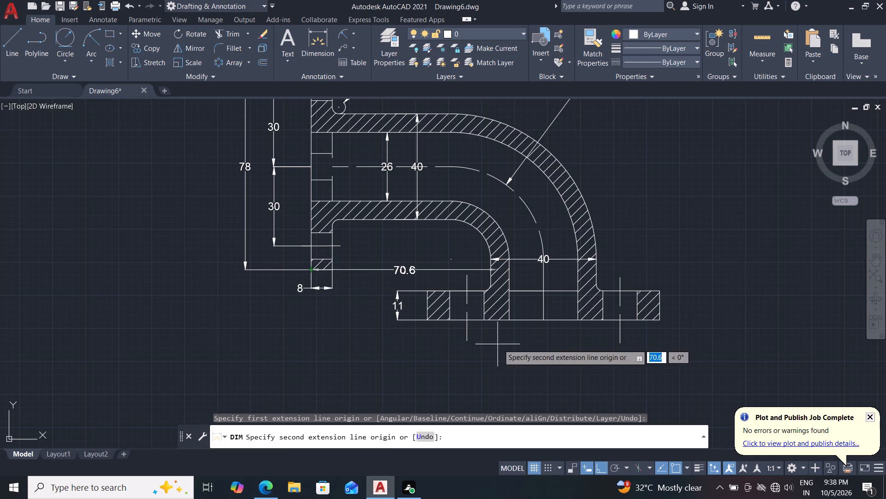
{"action": "left_click", "coordinate": [541, 322]}
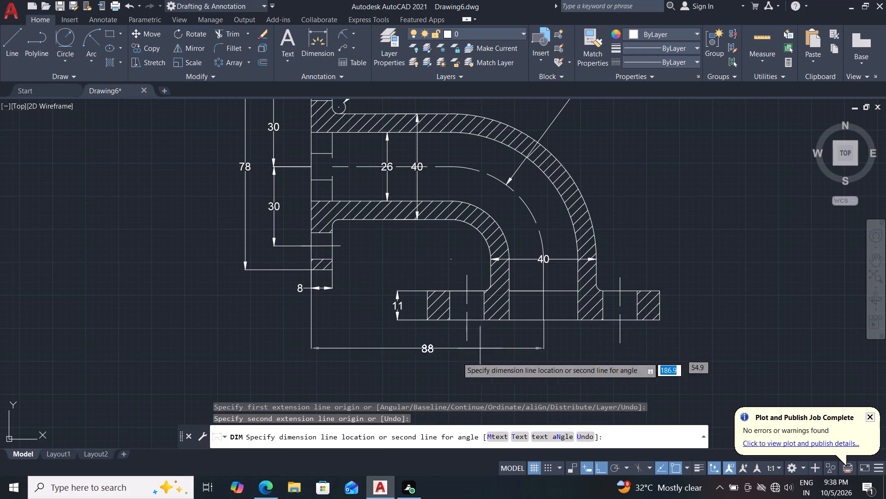
{"action": "left_click", "coordinate": [358, 379]}
Dimension the horizontal distances from the vertical pipe's centreline to both base flange hole centrelines, aligned in one row below the flange.
{"action": "middle_click_drag", "start_coordinate": [459, 361], "coordinate": [388, 367]}
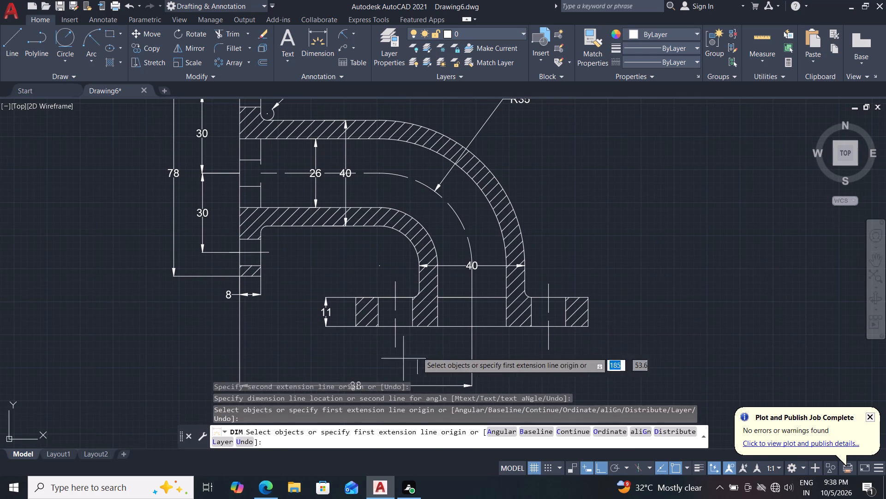
{"action": "left_click", "coordinate": [475, 325]}
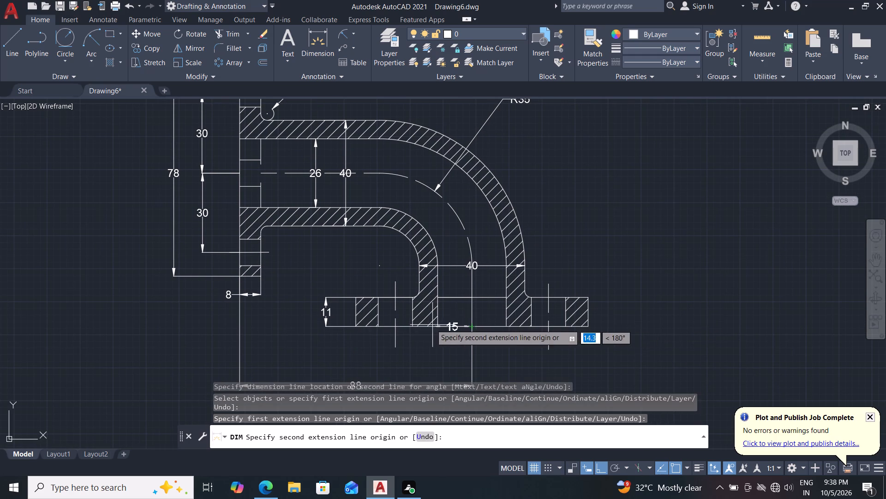
{"action": "left_click", "coordinate": [394, 327]}
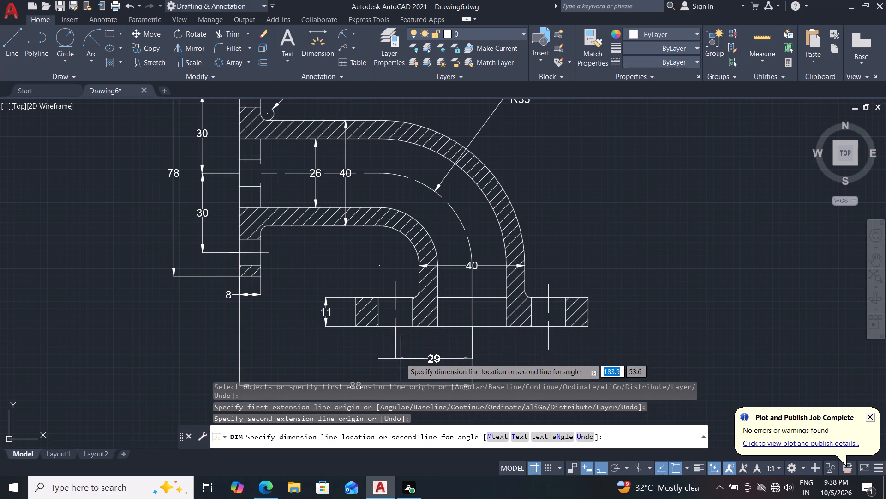
{"action": "left_click", "coordinate": [424, 351]}
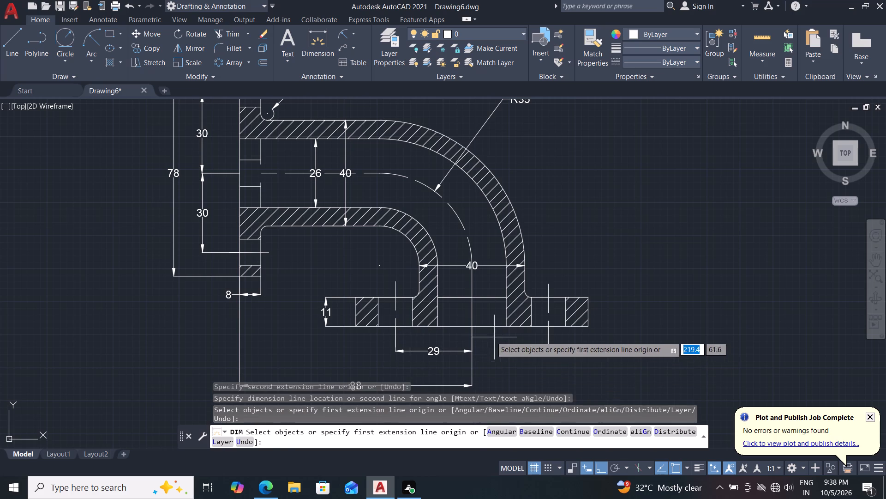
{"action": "left_click", "coordinate": [474, 328]}
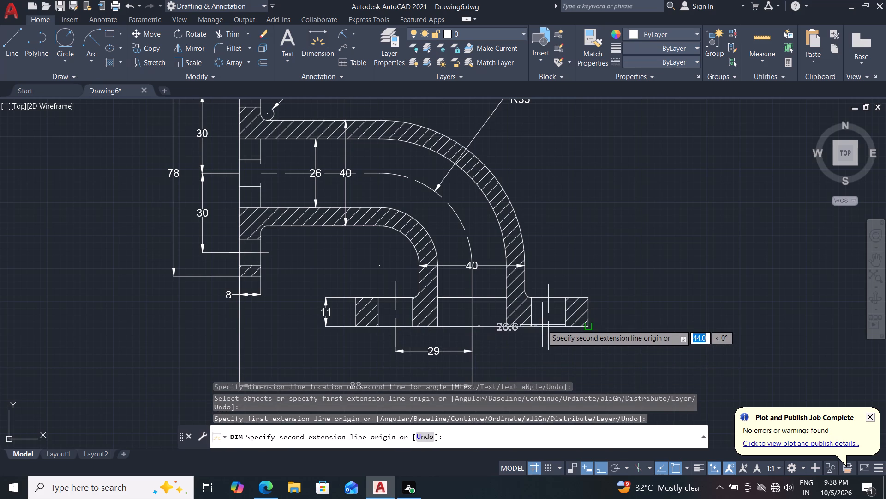
{"action": "left_click_drag", "start_coordinate": [547, 324], "coordinate": [541, 326]}
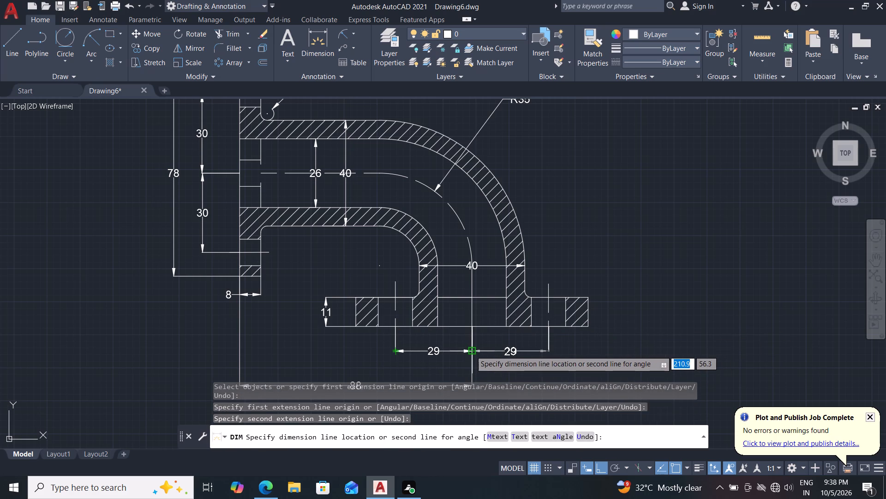
{"action": "left_click", "coordinate": [471, 351]}
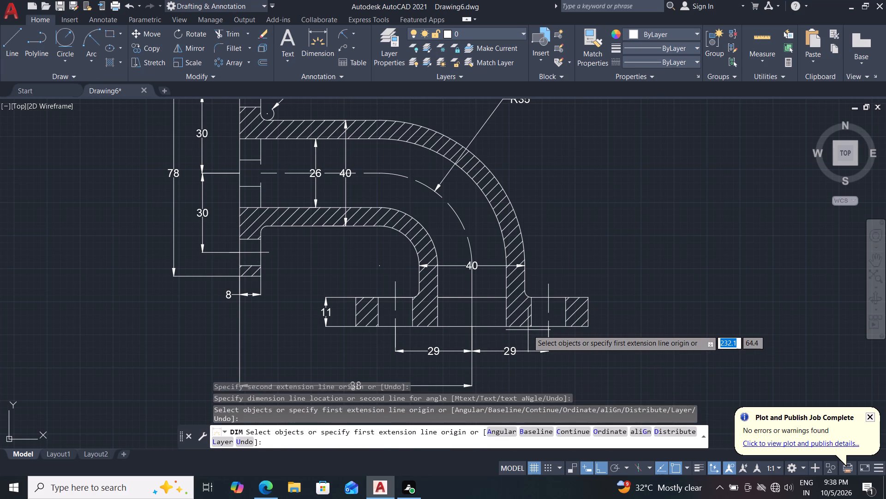
Dimension the distance from the right flange hole's centreline to the base flange's right edge, level with the overall horizontal dimension.
{"action": "left_click", "coordinate": [549, 325]}
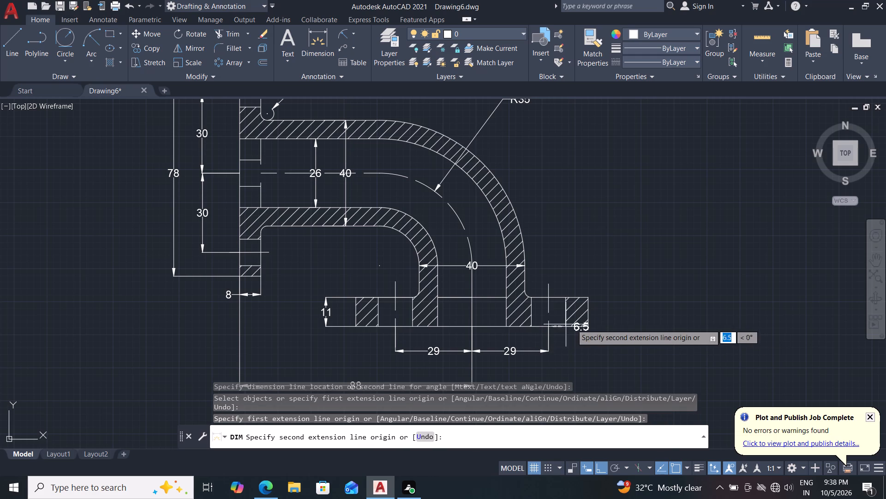
{"action": "left_click_drag", "start_coordinate": [587, 325], "coordinate": [586, 329]}
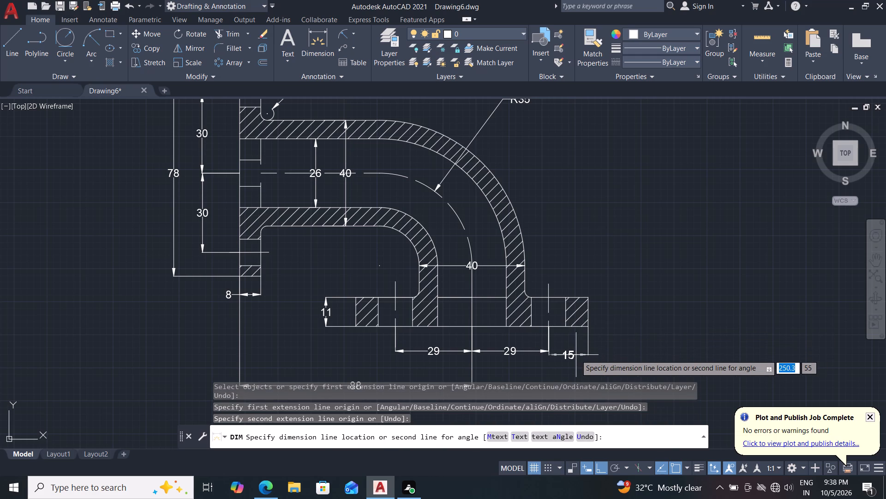
{"action": "middle_click_drag", "start_coordinate": [572, 371], "coordinate": [574, 348]}
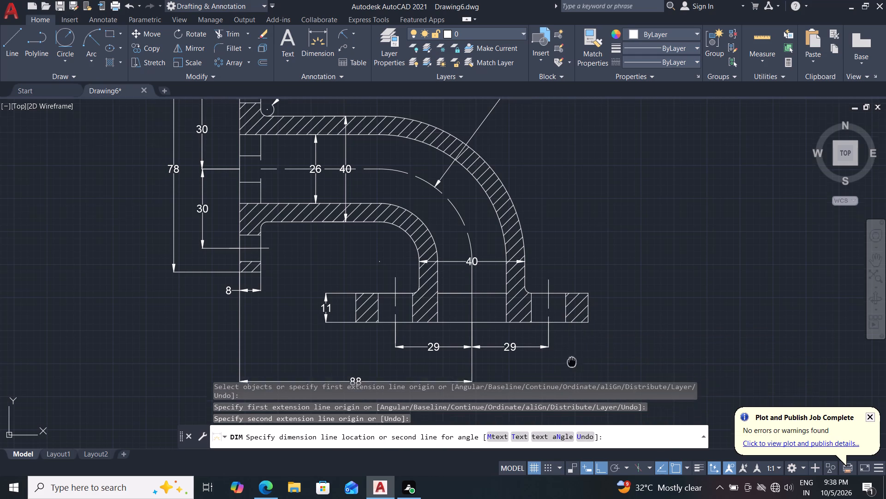
{"action": "middle_click_drag", "start_coordinate": [574, 348], "coordinate": [575, 343]}
{"action": "left_click", "coordinate": [565, 358]}
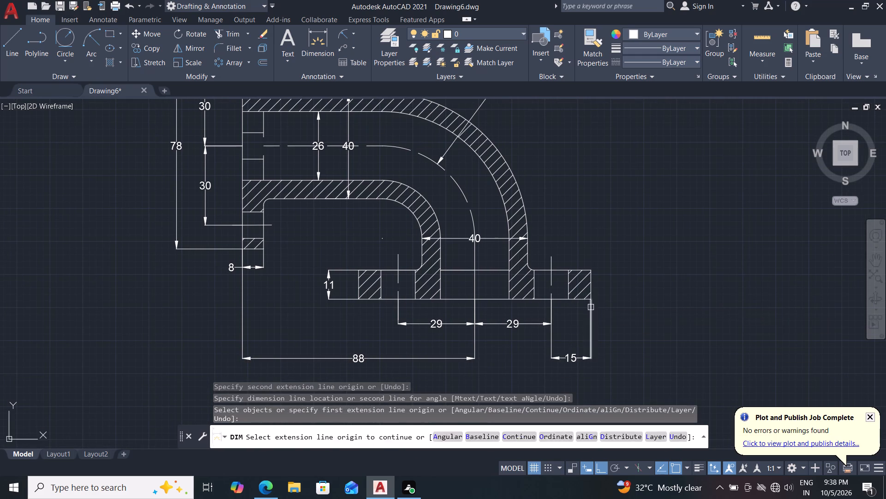
Dimension the height from the base flange's bottom face to the horizontal pipe's centreline, placing it outside the bend's right side.
{"action": "left_click_drag", "start_coordinate": [590, 302], "coordinate": [586, 295]}
{"action": "middle_click_drag", "start_coordinate": [552, 187], "coordinate": [552, 278]}
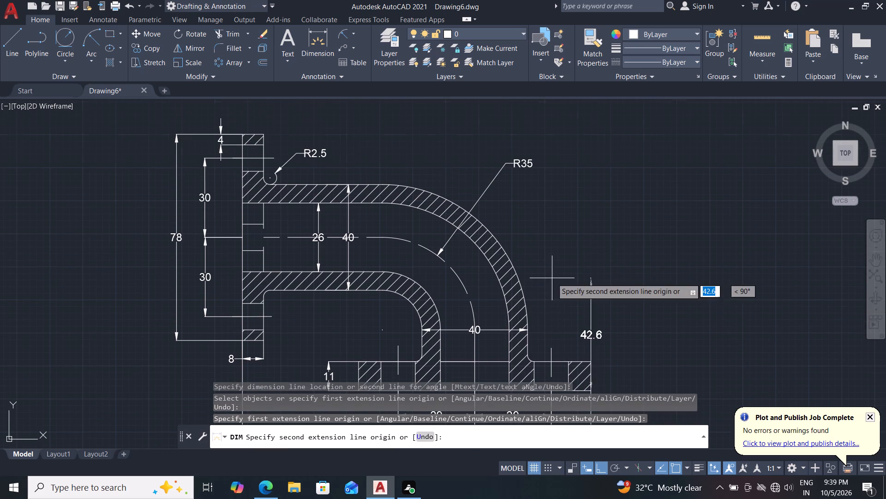
{"action": "left_click_drag", "start_coordinate": [377, 240], "coordinate": [392, 243]}
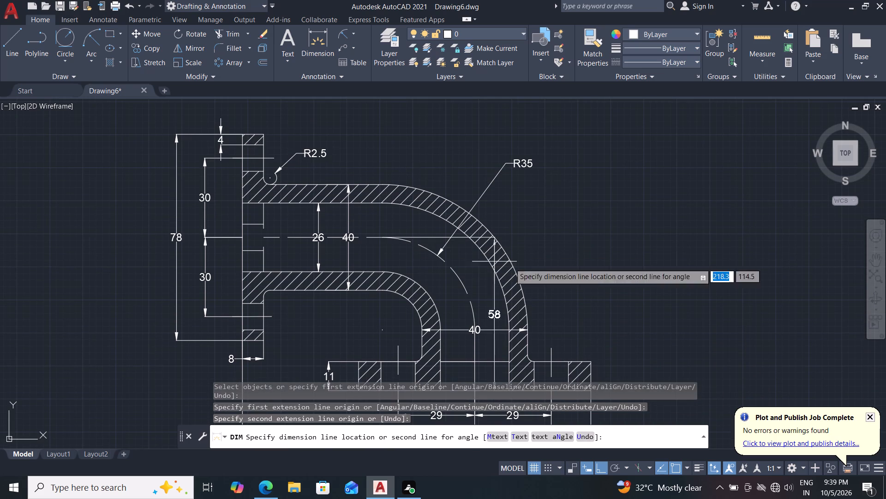
{"action": "left_click", "coordinate": [645, 282]}
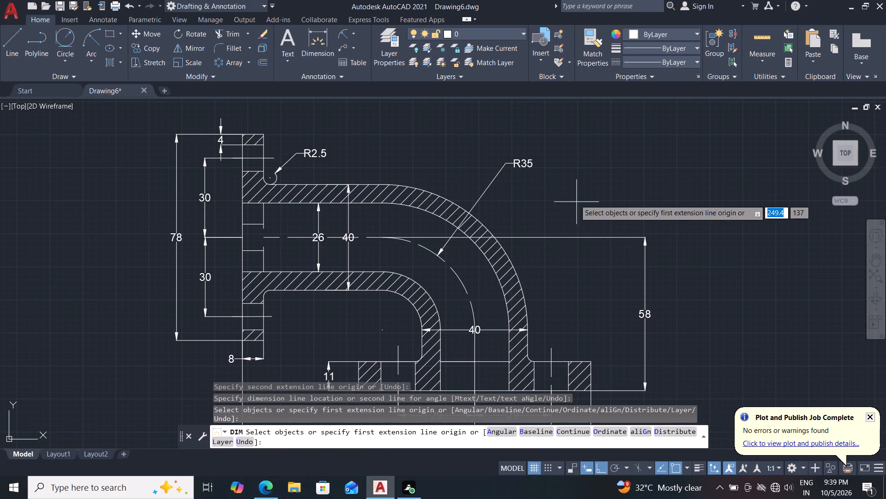
{"action": "middle_click_drag", "start_coordinate": [568, 239], "coordinate": [586, 230]}
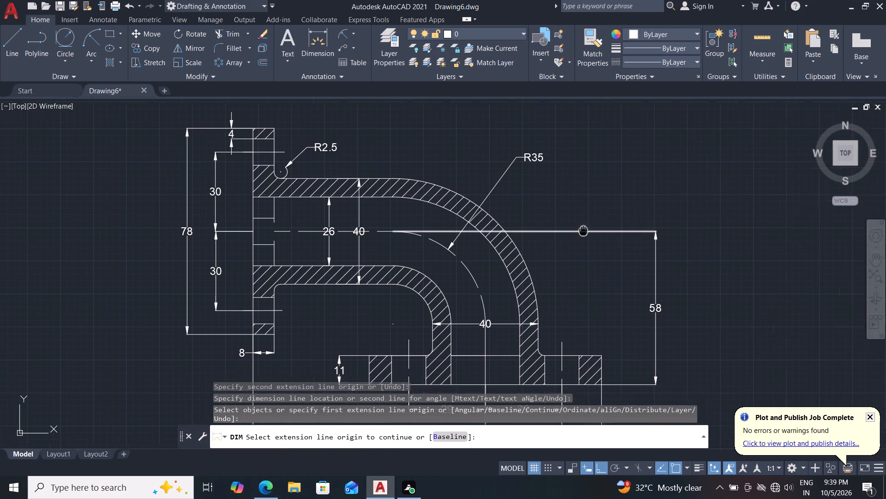
{"action": "middle_click_drag", "start_coordinate": [586, 230], "coordinate": [634, 242]}
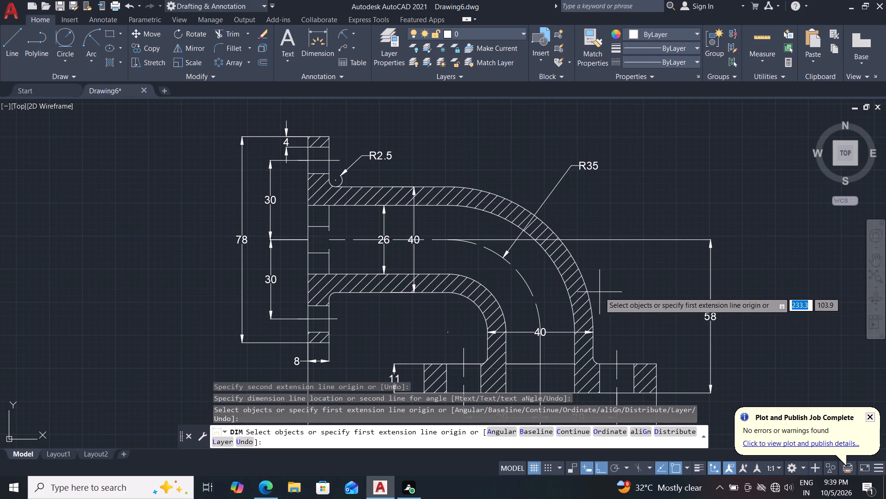
{"action": "key", "text": "Escape"}
{"action": "key", "text": "Escape"}
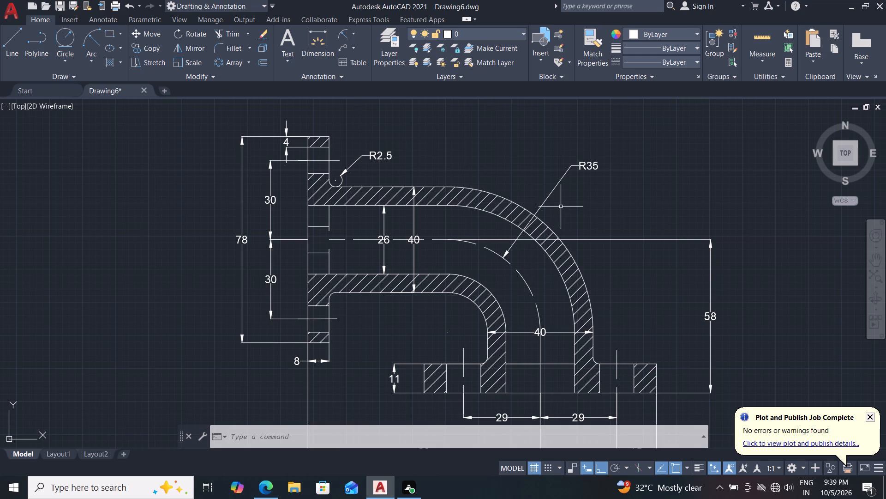
Prefix the horizontal pipe's 26 bore dimension and 40 outer dimension with diameter symbols, giving Ø26 and Ø40.
{"action": "middle_click_drag", "start_coordinate": [359, 344], "coordinate": [377, 298]}
{"action": "double_click", "coordinate": [401, 199]}
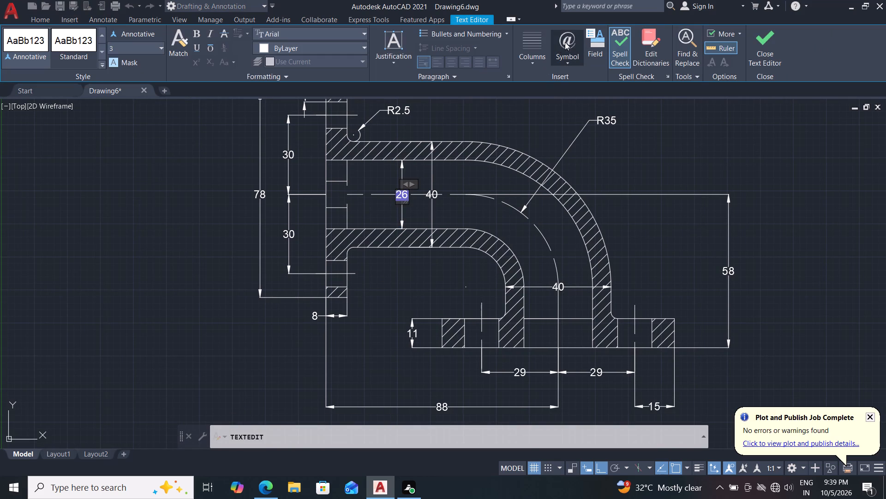
{"action": "left_click", "coordinate": [575, 35]}
{"action": "left_click", "coordinate": [589, 105]}
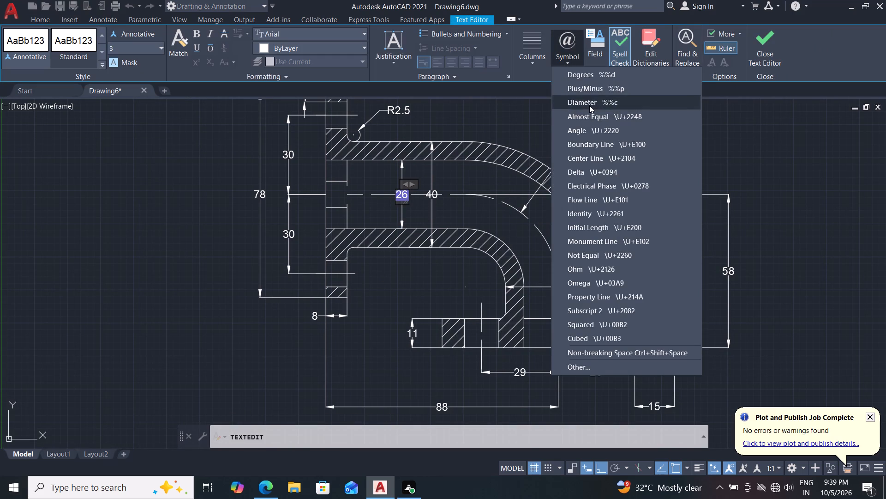
{"action": "left_click", "coordinate": [767, 39]}
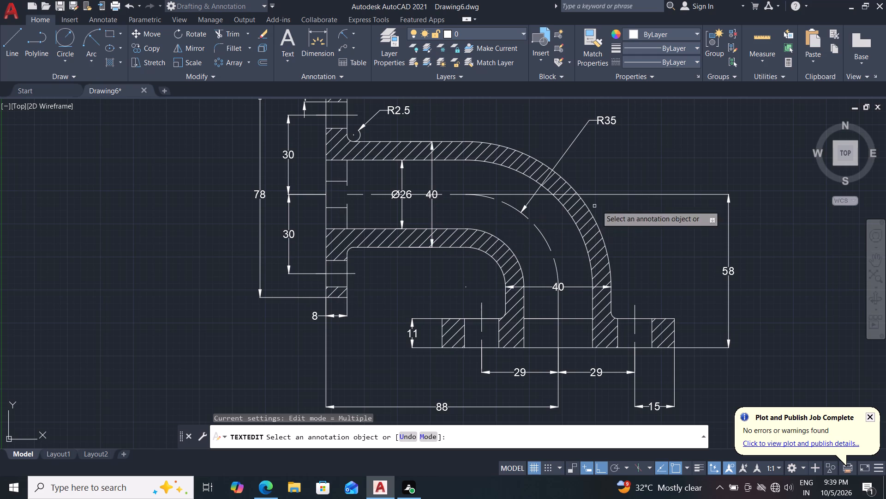
{"action": "left_click", "coordinate": [432, 198]}
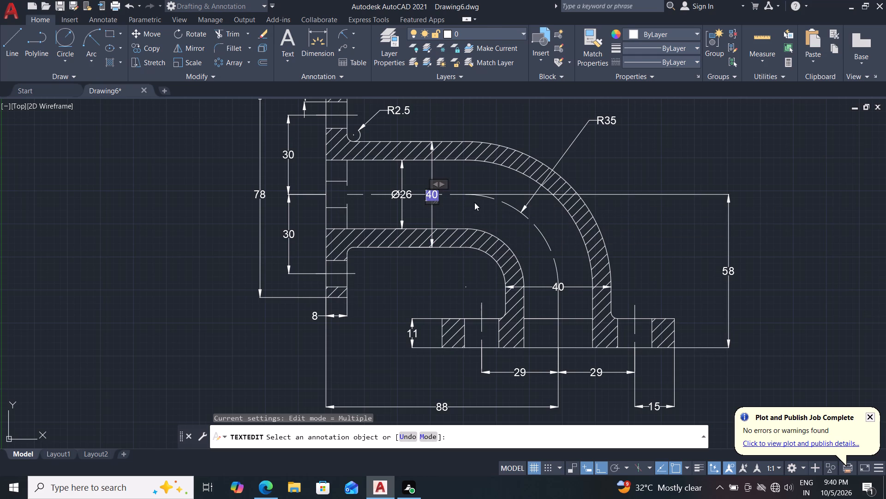
{"action": "left_click", "coordinate": [567, 39]}
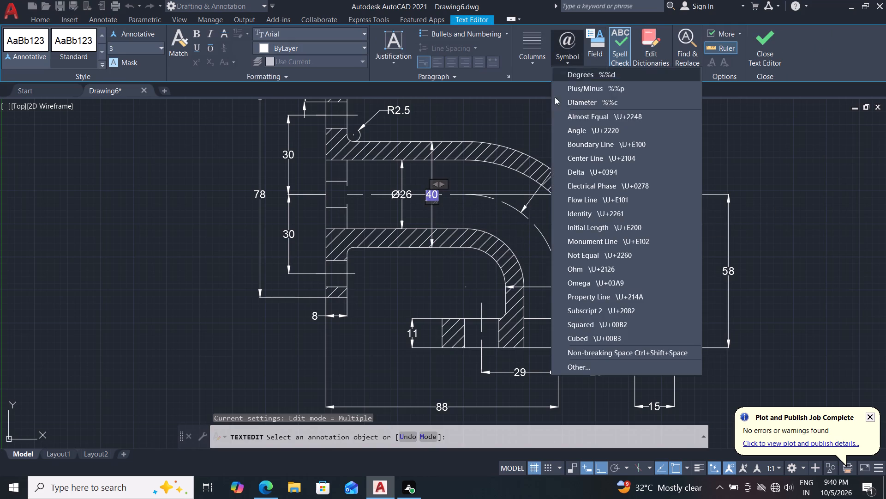
{"action": "left_click", "coordinate": [590, 104]}
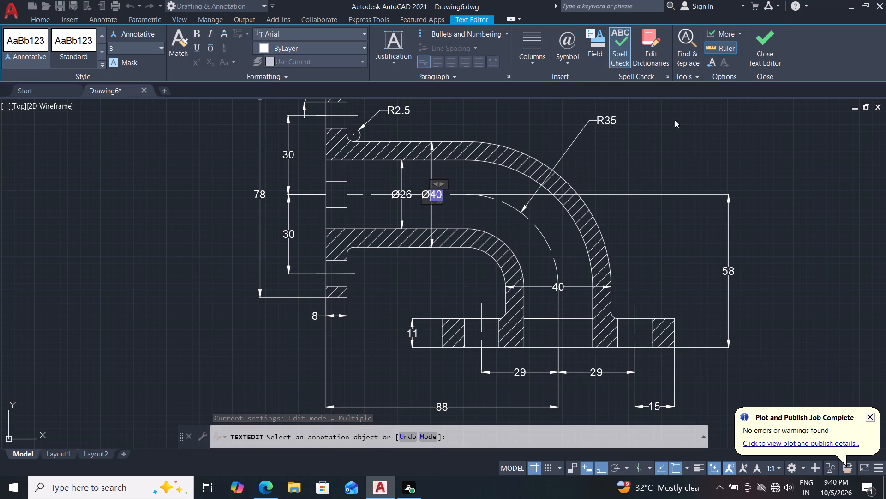
{"action": "left_click", "coordinate": [757, 42]}
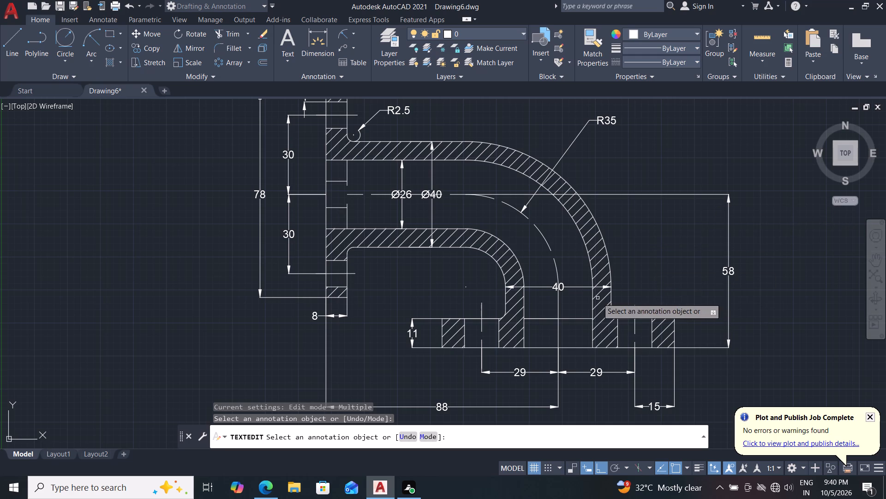
Prefix the vertical pipe's 40 outer width dimension with a diameter symbol, giving Ø40.
{"action": "left_click", "coordinate": [564, 289]}
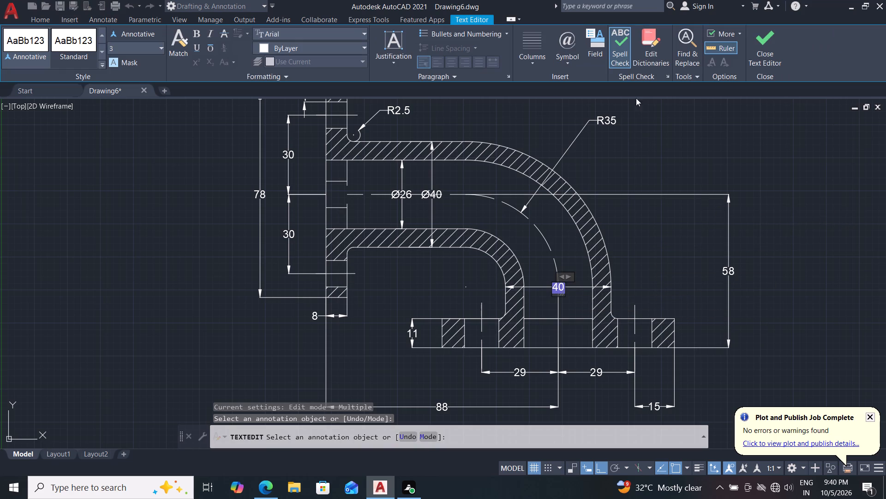
{"action": "left_click", "coordinate": [566, 42]}
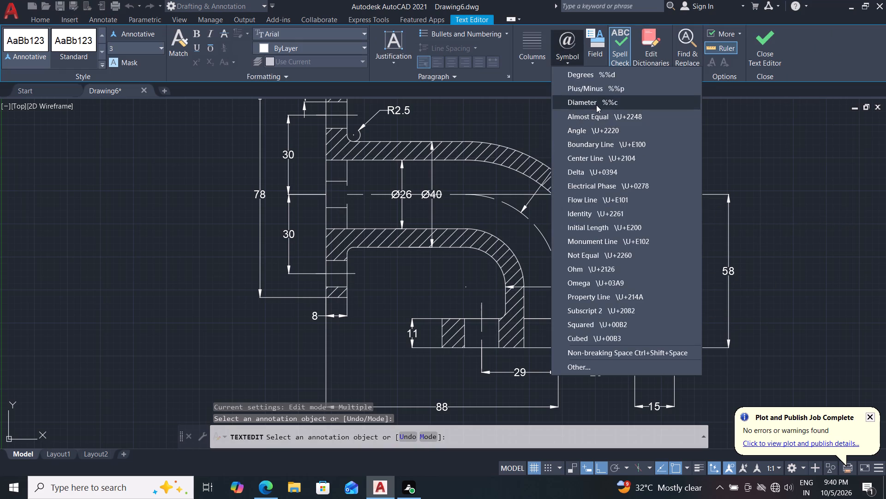
{"action": "left_click", "coordinate": [596, 105]}
{"action": "left_click", "coordinate": [765, 47]}
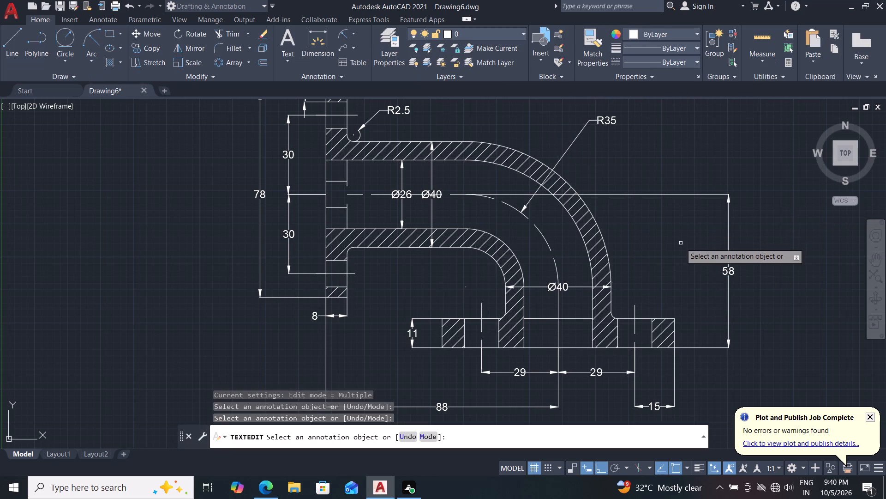
{"action": "middle_click_drag", "start_coordinate": [681, 244], "coordinate": [688, 224]}
{"action": "key", "text": "Escape"}
{"action": "key", "text": "Escape"}
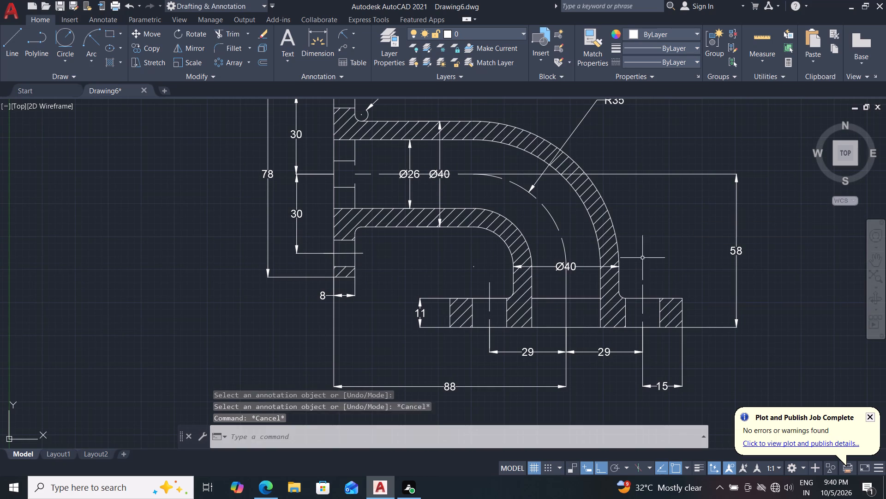
{"action": "key", "text": "Escape"}
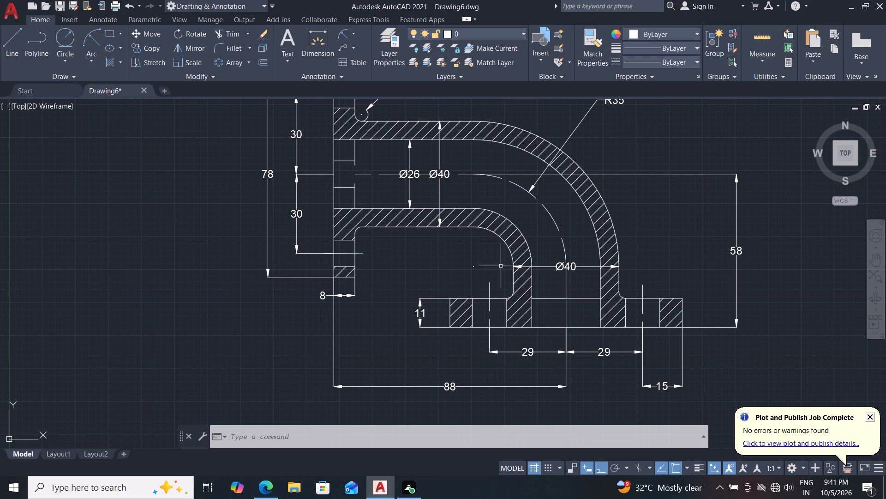
Set the 58 height dimension outside the bend to Green colour with a transparency of 30.
{"action": "middle_click_drag", "start_coordinate": [449, 277], "coordinate": [404, 258]}
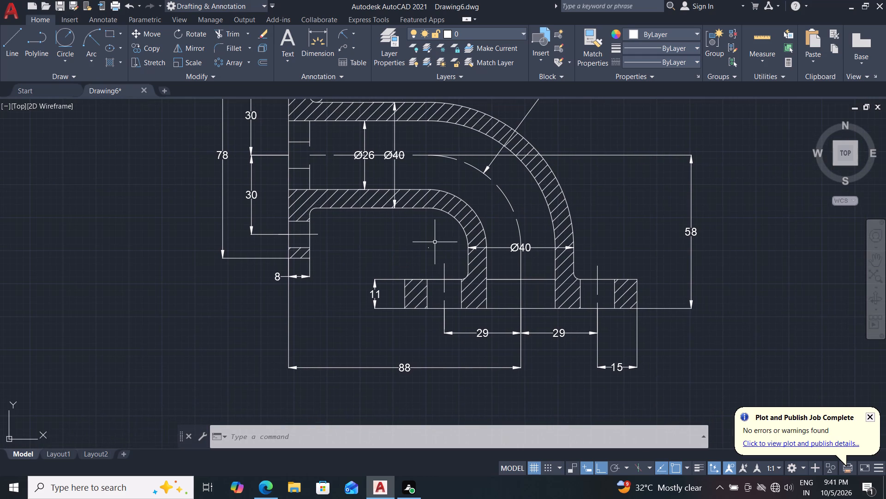
{"action": "left_click", "coordinate": [705, 190]}
{"action": "left_click", "coordinate": [649, 237]}
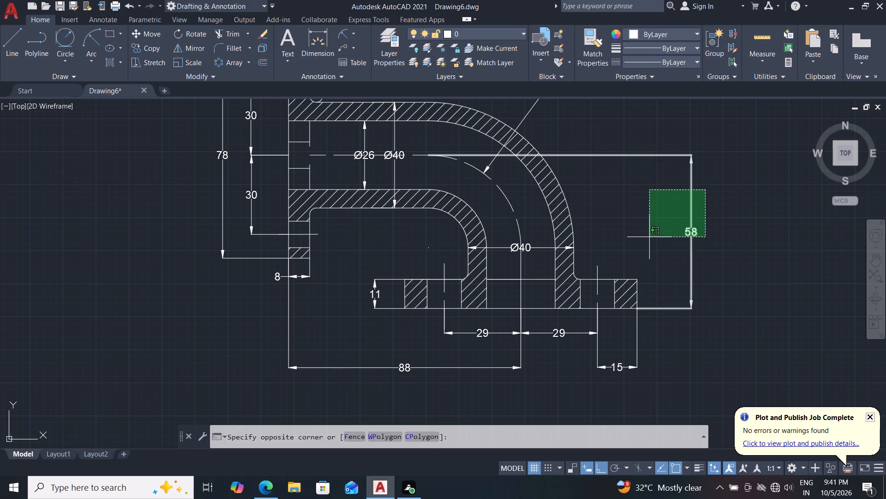
{"action": "type", "text": "pr"}
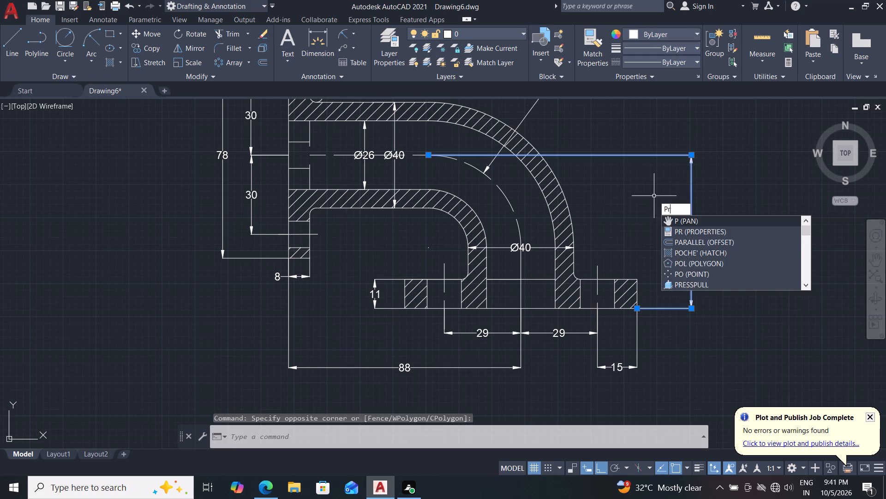
{"action": "key", "text": "Return"}
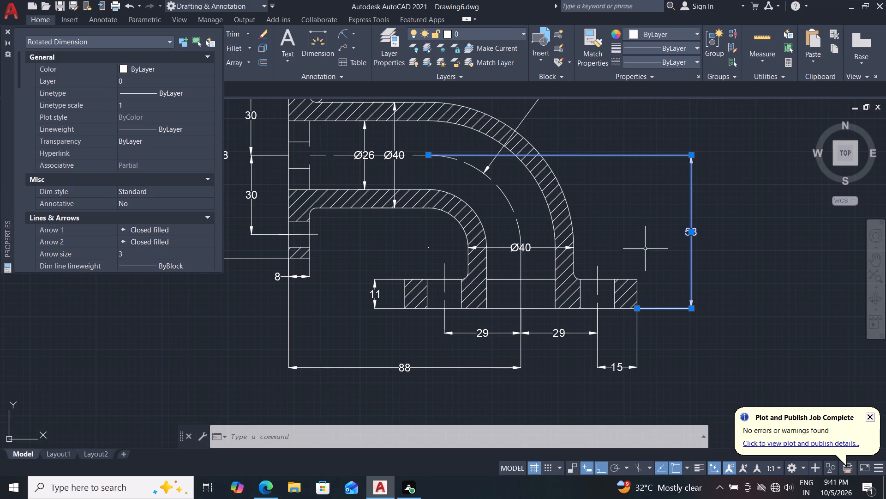
{"action": "double_click", "coordinate": [156, 70]}
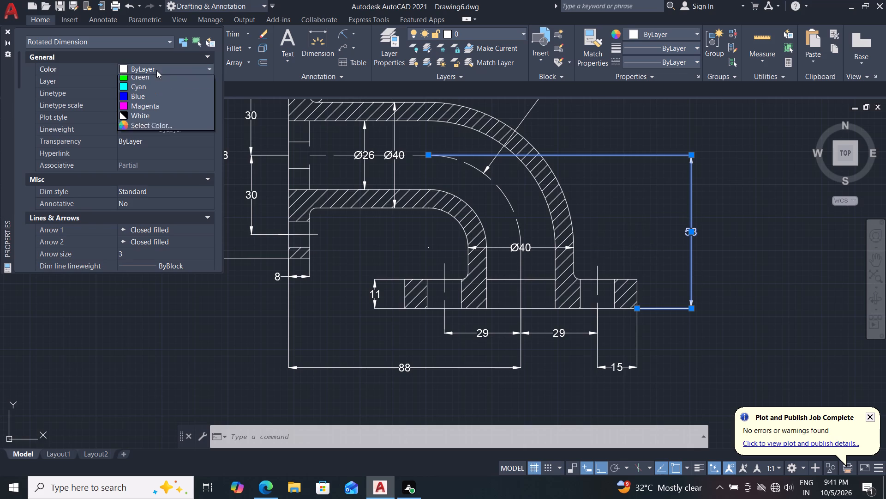
{"action": "left_click", "coordinate": [145, 117]}
{"action": "left_click_drag", "start_coordinate": [151, 141], "coordinate": [87, 154]}
{"action": "type", "text": "30"}
{"action": "key", "text": "Return"}
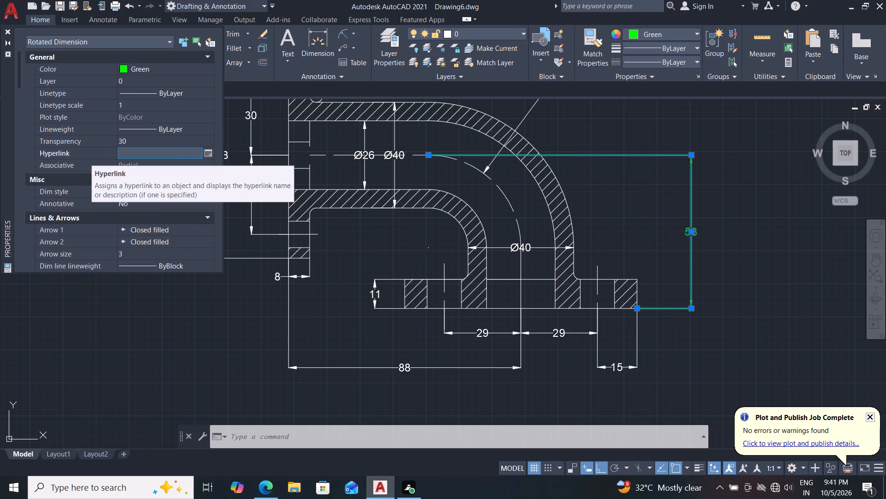
{"action": "key", "text": "Escape"}
{"action": "key", "text": "Escape"}
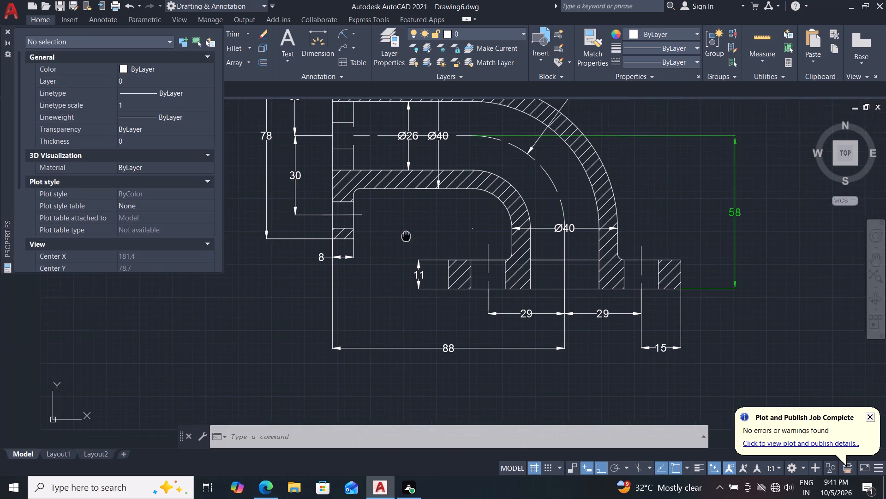
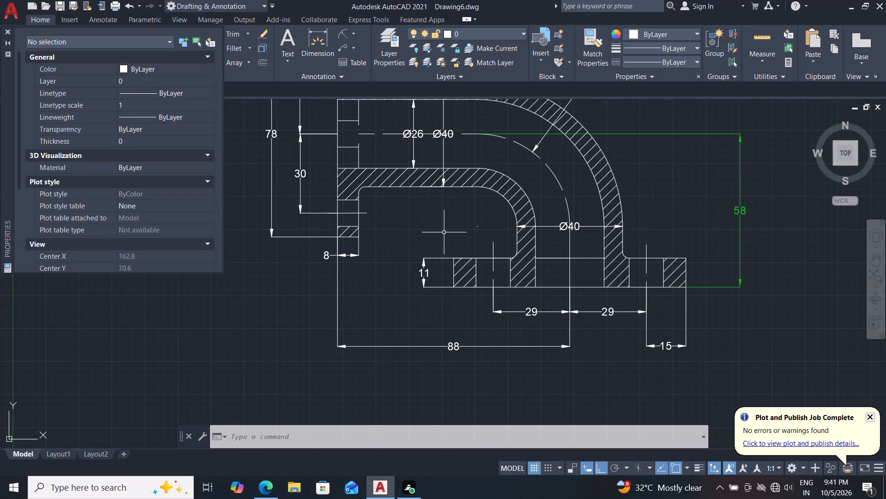
Set the 88 horizontal dimension below the pipe bend to Green colour with a transparency of 30.
{"action": "middle_click_drag", "start_coordinate": [422, 277], "coordinate": [362, 280]}
{"action": "left_click_drag", "start_coordinate": [334, 330], "coordinate": [306, 348]}
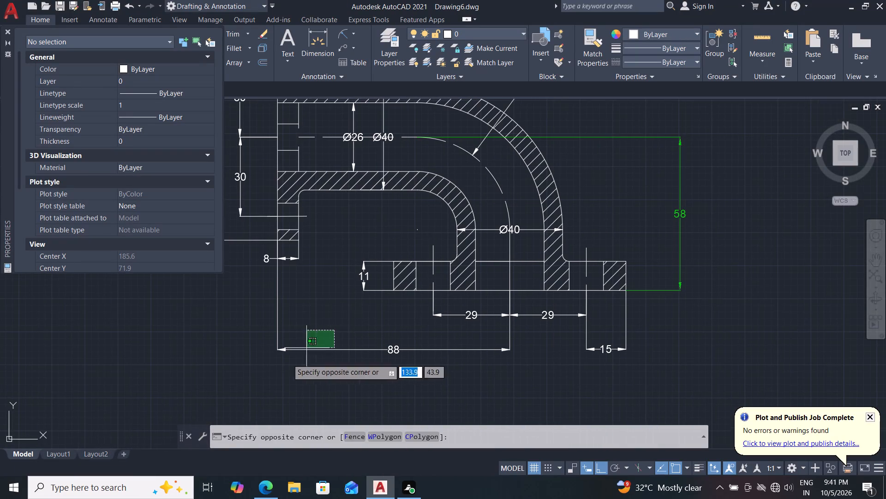
{"action": "left_click", "coordinate": [268, 371]}
{"action": "double_click", "coordinate": [150, 71]}
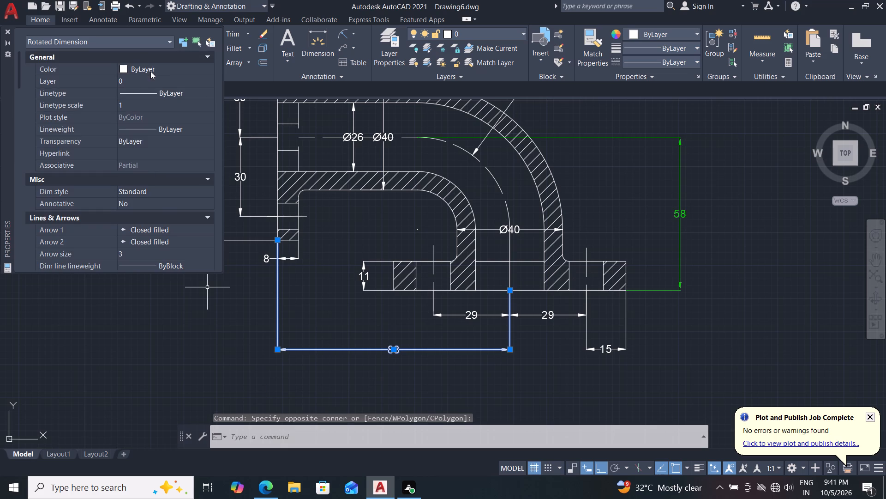
{"action": "left_click", "coordinate": [140, 122]}
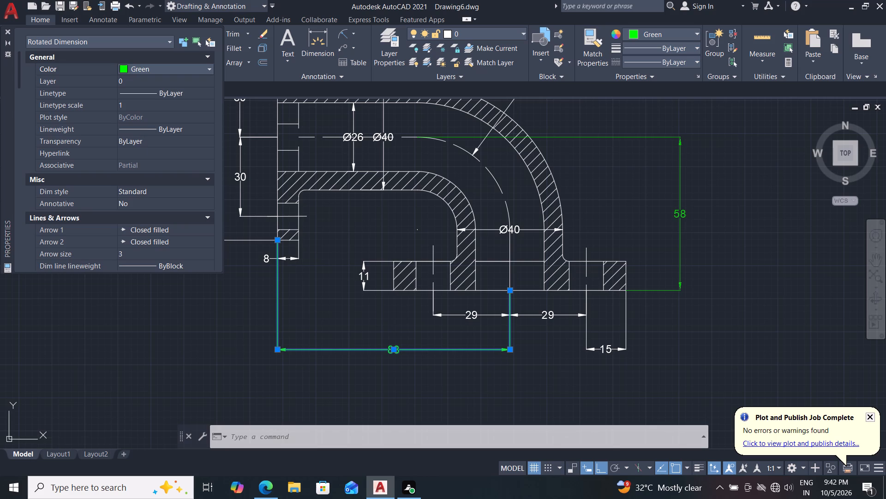
{"action": "left_click_drag", "start_coordinate": [150, 144], "coordinate": [73, 143]}
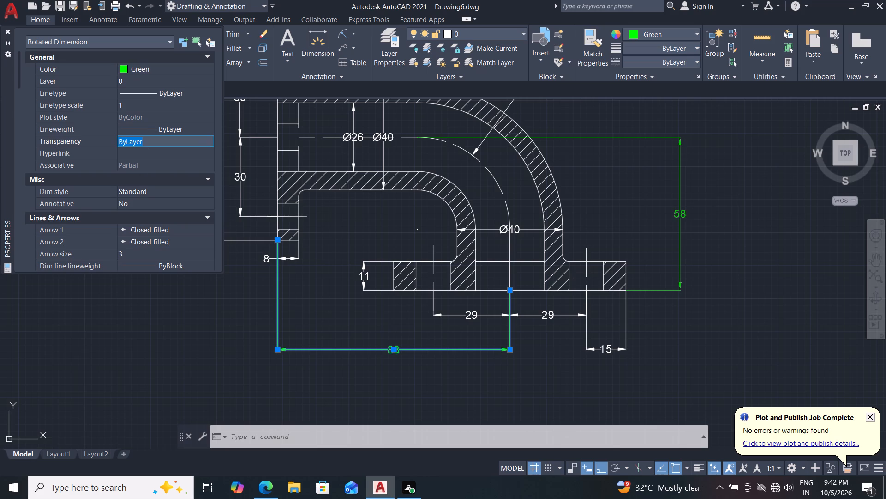
{"action": "type", "text": "30"}
{"action": "key", "text": "Return"}
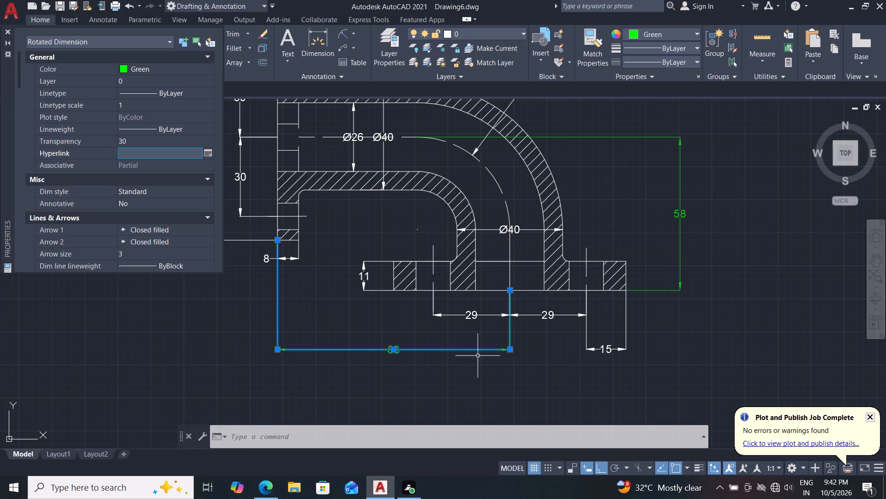
{"action": "key", "text": "Escape"}
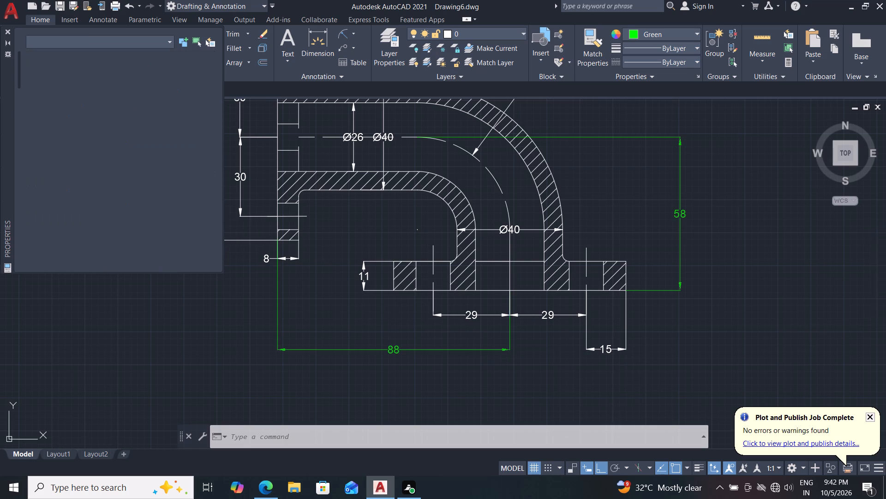
{"action": "key", "text": "Escape"}
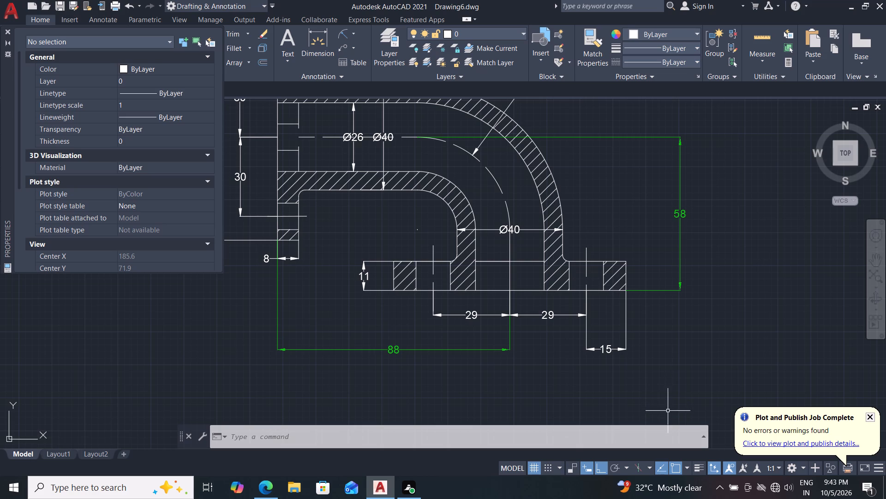
Set the 15 dimension below the base flange's outer right end to Green colour with a transparency of 30.
{"action": "middle_click_drag", "start_coordinate": [386, 317], "coordinate": [425, 323]}
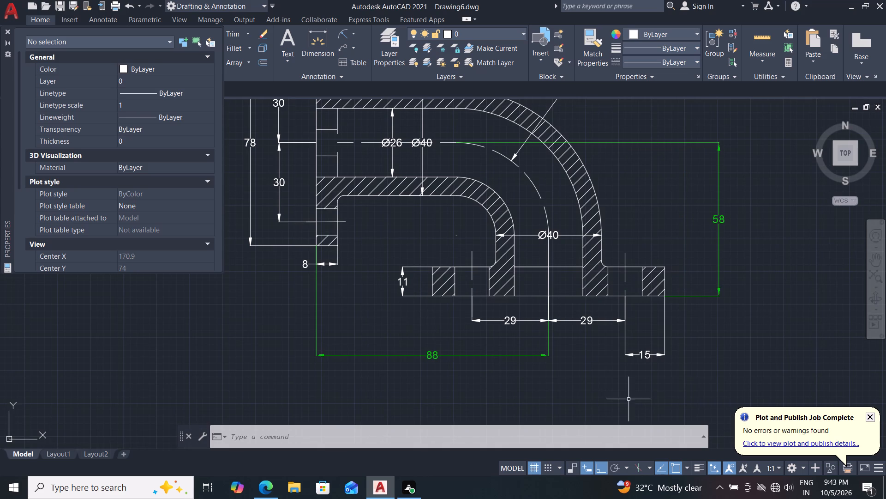
{"action": "left_click_drag", "start_coordinate": [688, 344], "coordinate": [659, 351]}
{"action": "left_click", "coordinate": [625, 369]}
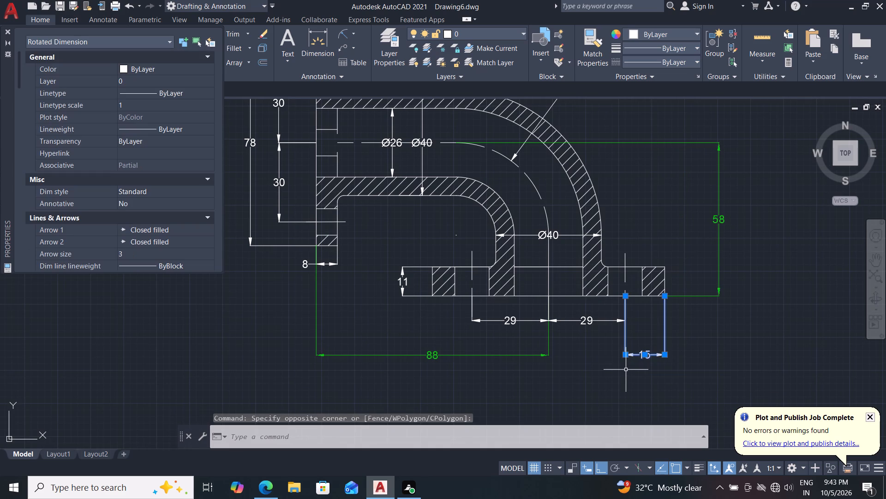
{"action": "left_click", "coordinate": [626, 399]}
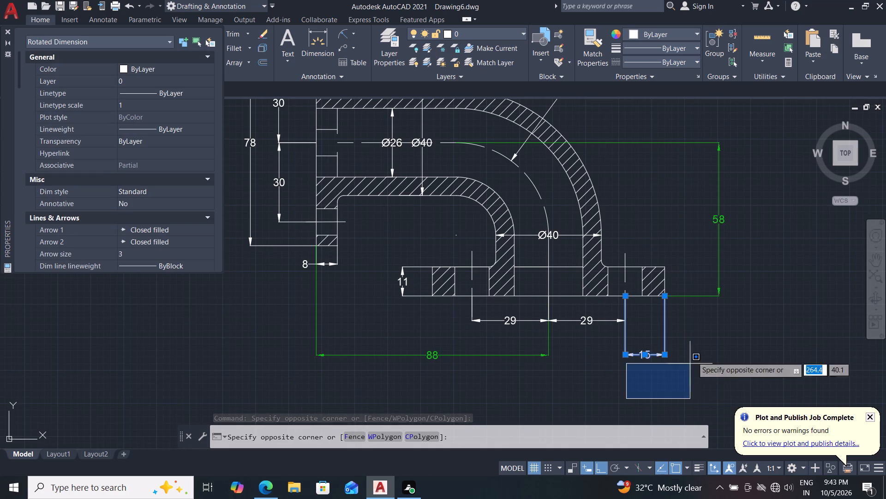
{"action": "left_click", "coordinate": [674, 369]}
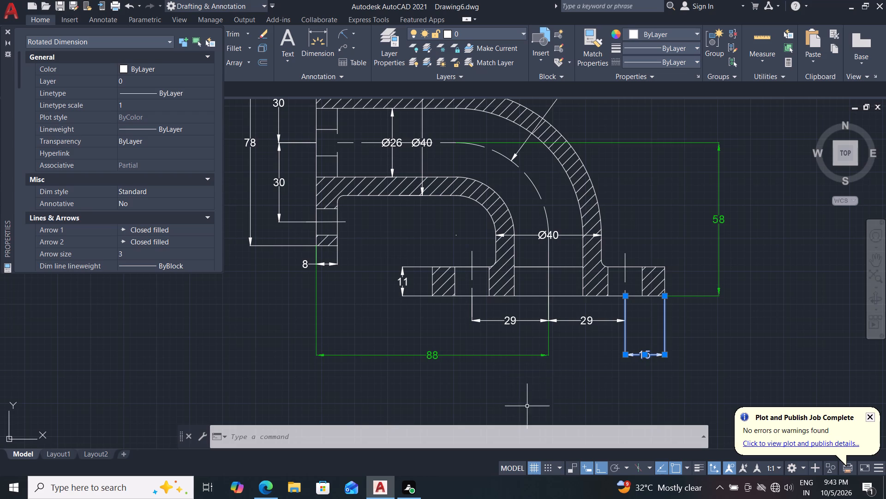
{"action": "double_click", "coordinate": [141, 71]}
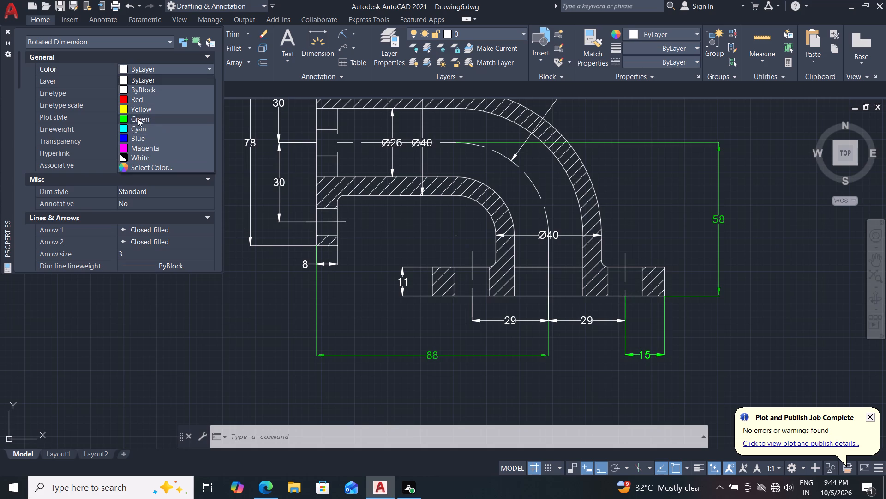
{"action": "left_click", "coordinate": [138, 118]}
{"action": "left_click_drag", "start_coordinate": [150, 139], "coordinate": [75, 139]}
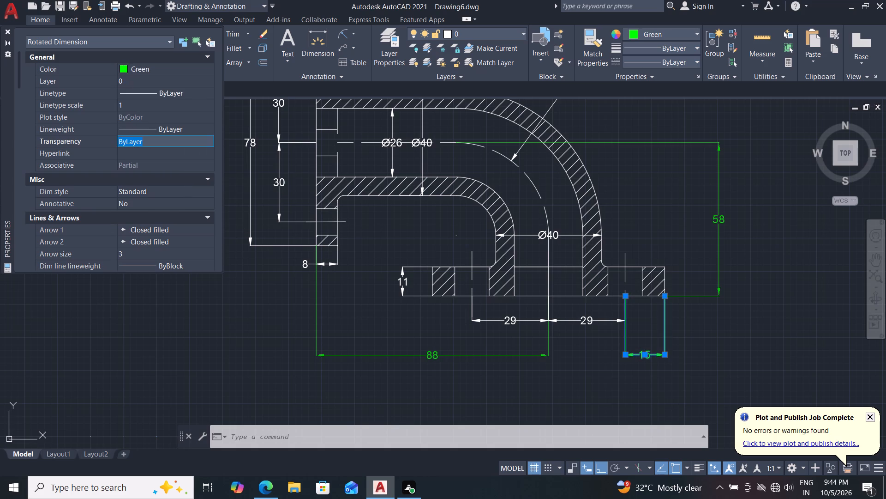
{"action": "type", "text": "30"}
{"action": "key", "text": "Return"}
{"action": "key", "text": "Escape"}
{"action": "key", "text": "Escape"}
{"action": "key", "text": "Escape"}
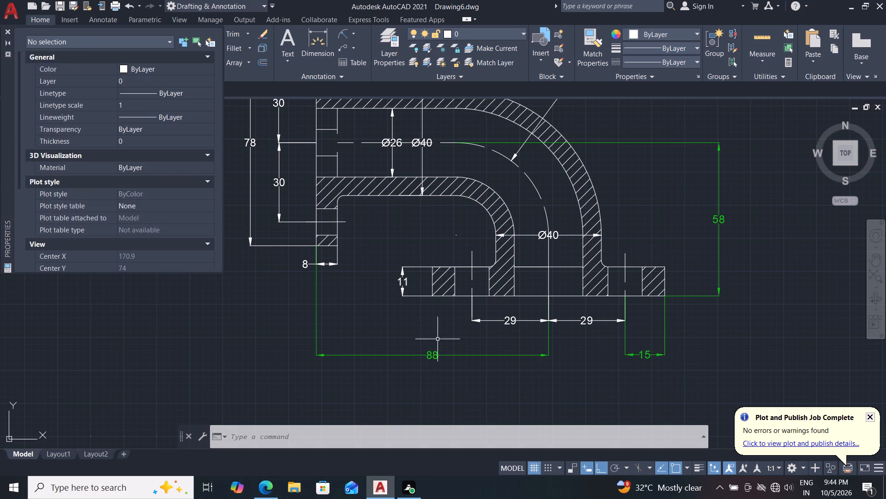
Set the 29 dimension between the vertical pipe's centreline and the base flange's right hole to Green with a transparency of 30.
{"action": "middle_click_drag", "start_coordinate": [423, 327], "coordinate": [376, 316]}
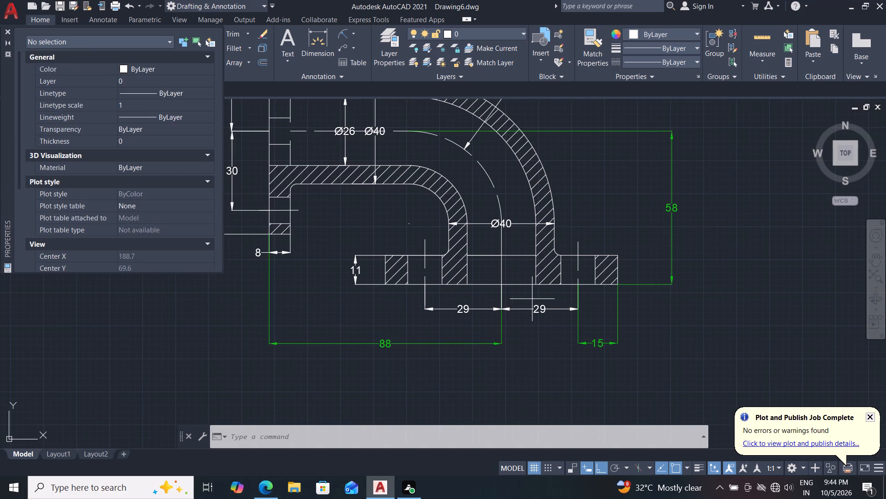
{"action": "left_click", "coordinate": [532, 299]}
{"action": "left_click", "coordinate": [524, 330]}
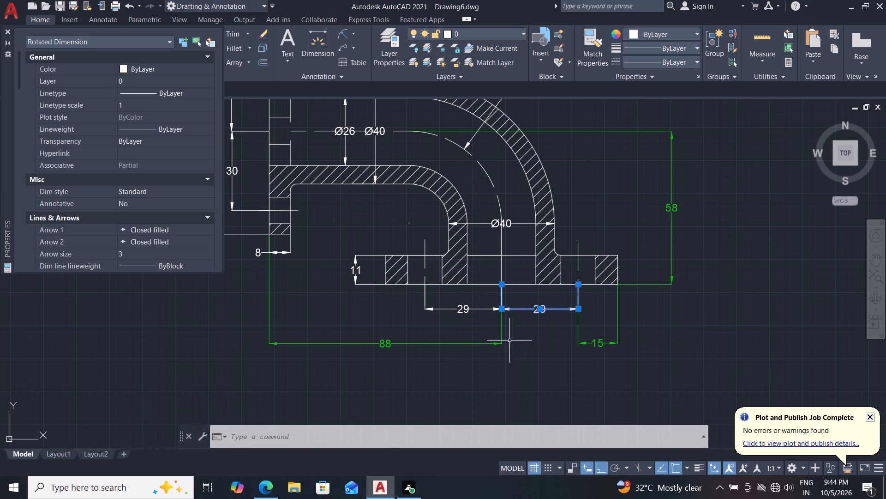
{"action": "middle_click_drag", "start_coordinate": [375, 337], "coordinate": [430, 351]}
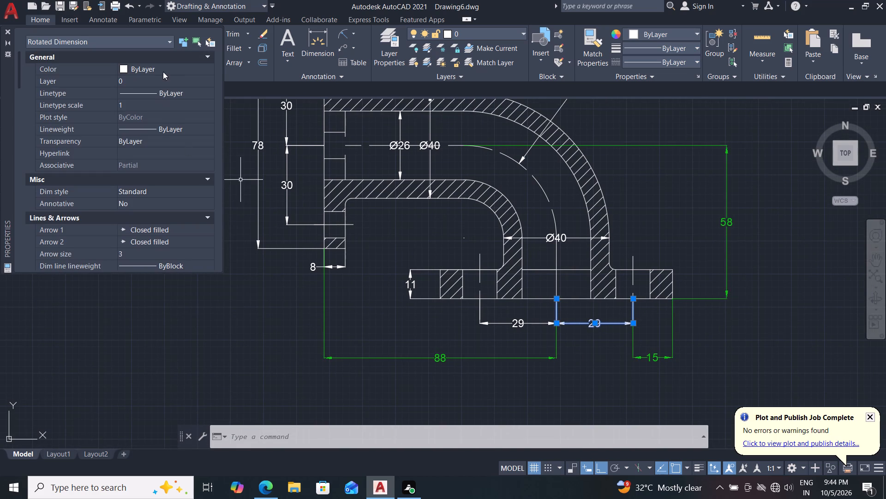
{"action": "double_click", "coordinate": [168, 66]}
{"action": "left_click", "coordinate": [154, 116]}
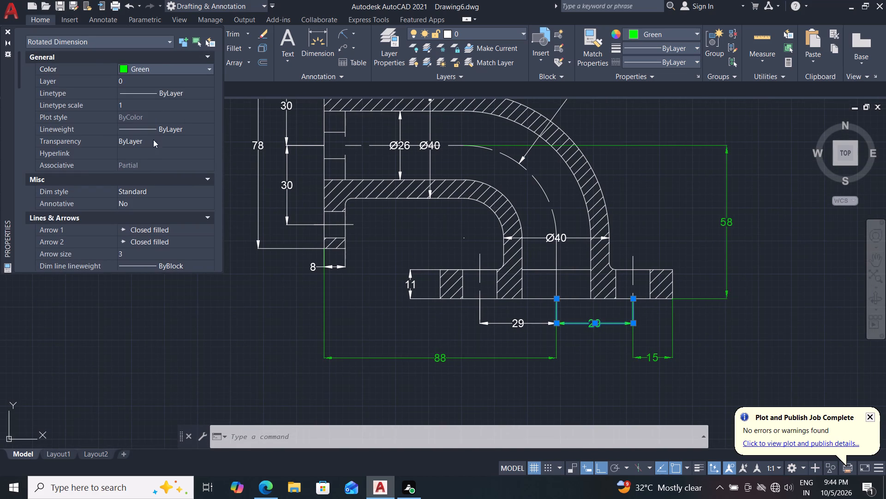
{"action": "left_click_drag", "start_coordinate": [150, 140], "coordinate": [54, 136]}
{"action": "type", "text": "30"}
{"action": "key", "text": "Return"}
{"action": "key", "text": "Escape"}
{"action": "key", "text": "Escape"}
{"action": "key", "text": "Escape"}
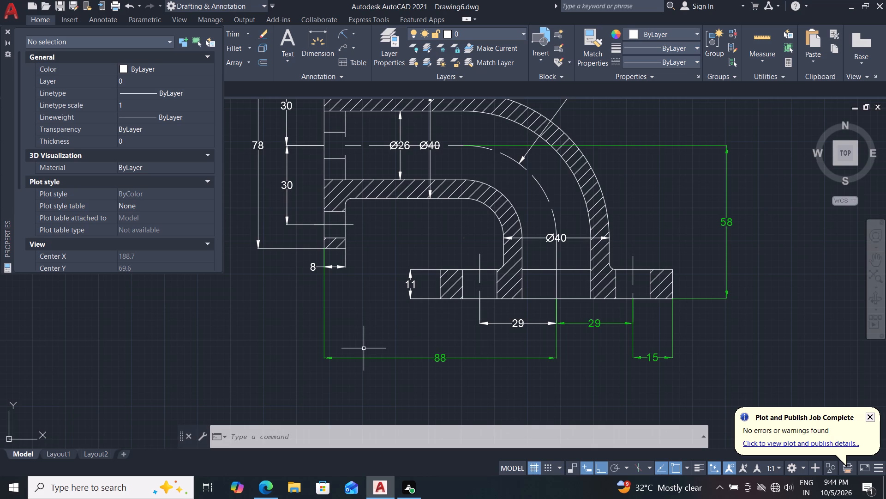
Set the 29 dimension between the base flange's left hole and the vertical pipe's centreline to Green with a transparency of 30.
{"action": "middle_click_drag", "start_coordinate": [389, 292], "coordinate": [356, 311]}
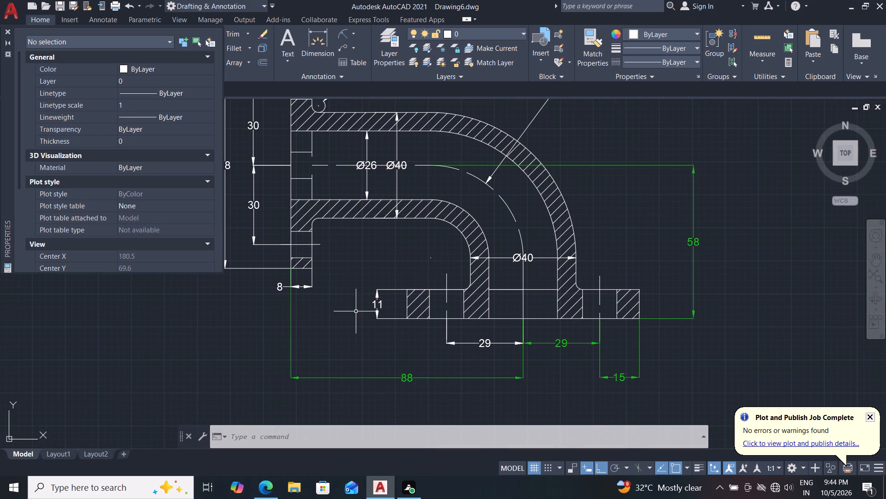
{"action": "left_click", "coordinate": [461, 341]}
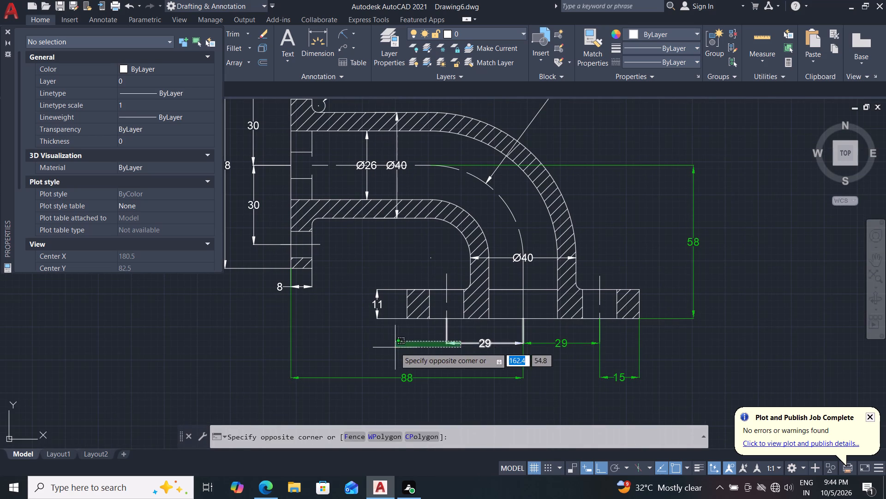
{"action": "left_click", "coordinate": [395, 347]}
{"action": "double_click", "coordinate": [192, 68]}
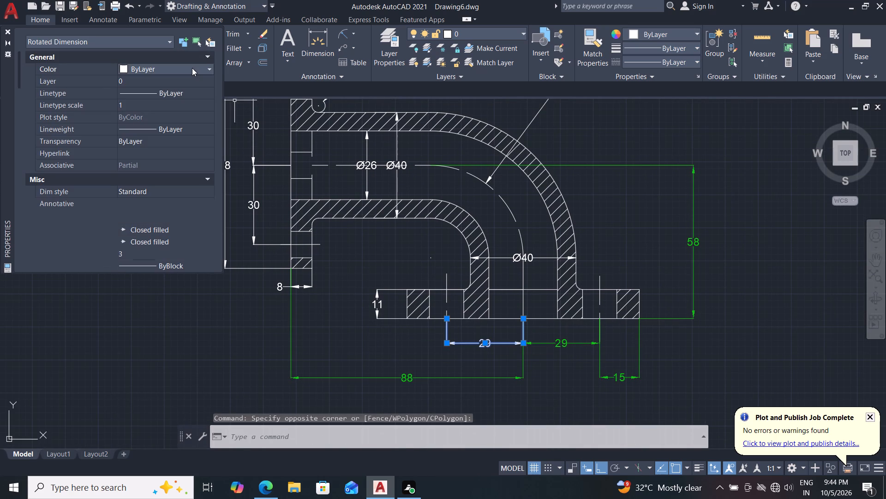
{"action": "left_click", "coordinate": [157, 118]}
{"action": "left_click_drag", "start_coordinate": [155, 137], "coordinate": [67, 139]}
{"action": "type", "text": "30"}
{"action": "key", "text": "Return"}
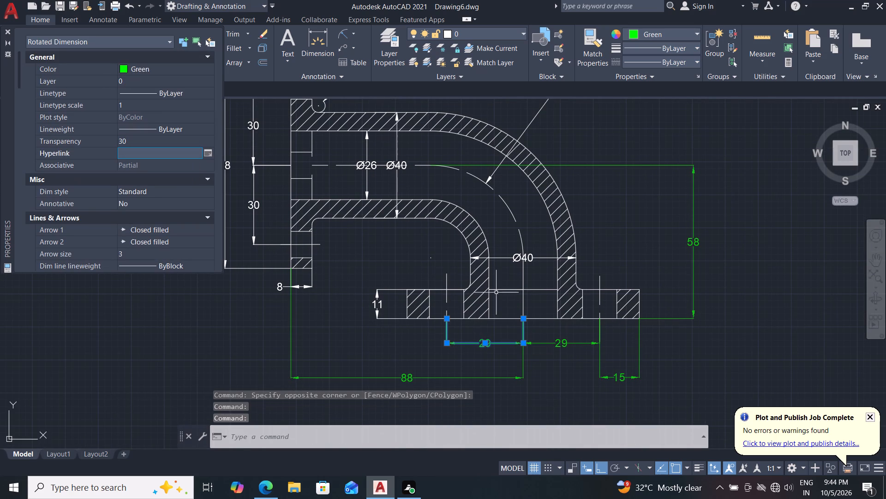
{"action": "key", "text": "Escape"}
{"action": "key", "text": "Escape"}
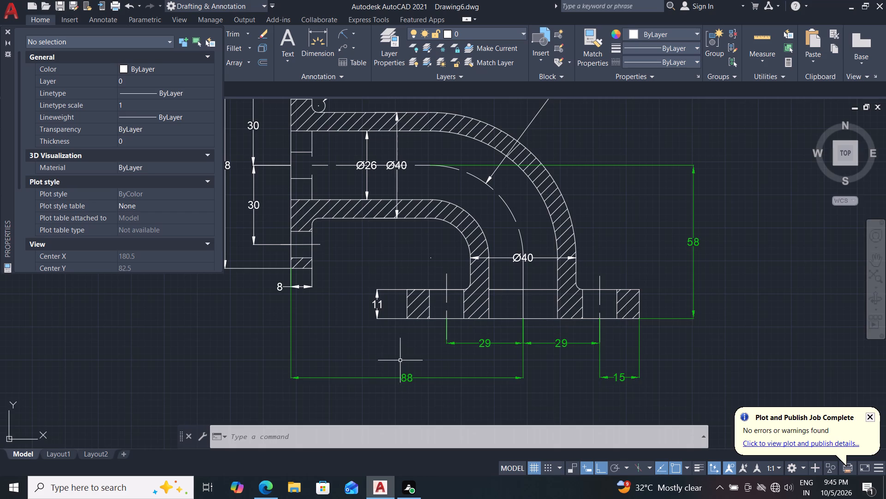
Set the R35 radius dimension of the bend's centreline arc to Green colour with a transparency of 30.
{"action": "middle_click_drag", "start_coordinate": [401, 352], "coordinate": [411, 342]}
{"action": "middle_click_drag", "start_coordinate": [386, 326], "coordinate": [370, 359]}
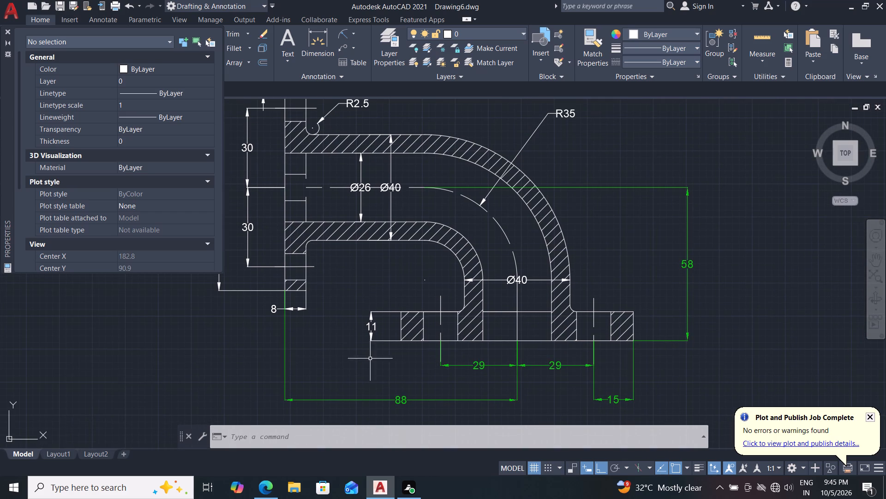
{"action": "middle_click_drag", "start_coordinate": [375, 303], "coordinate": [360, 339]}
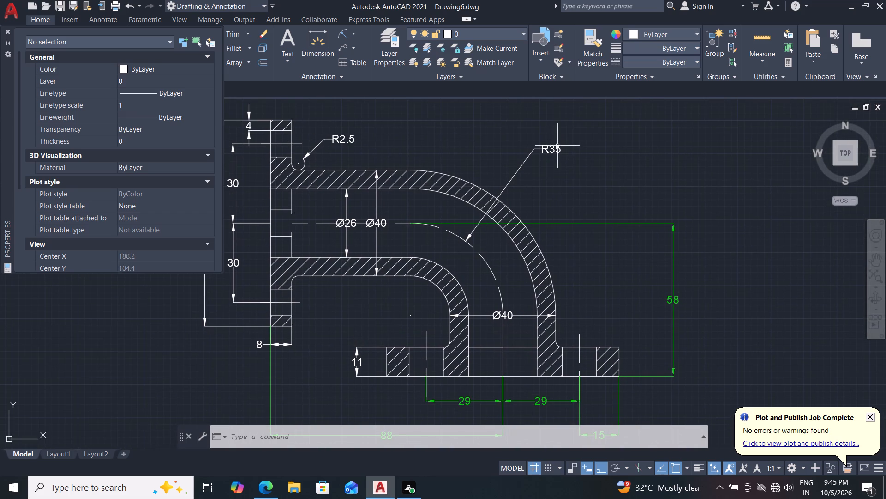
{"action": "left_click", "coordinate": [558, 145]}
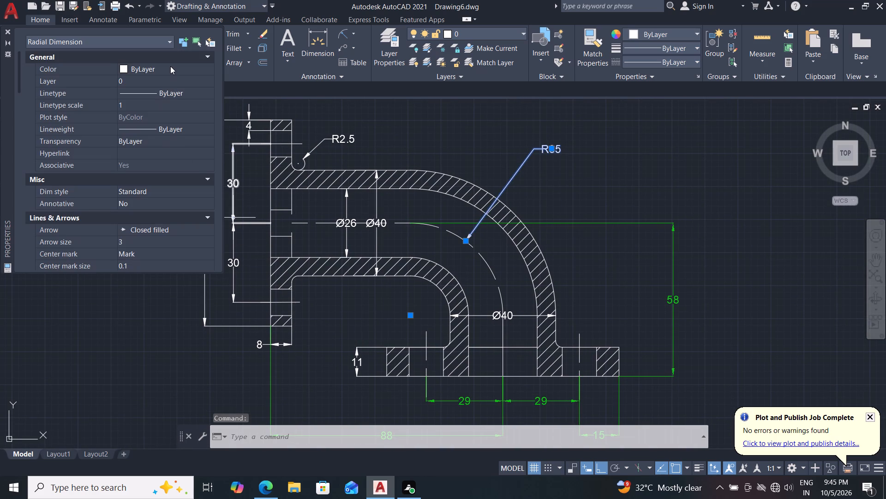
{"action": "double_click", "coordinate": [170, 66]}
{"action": "left_click", "coordinate": [147, 122]}
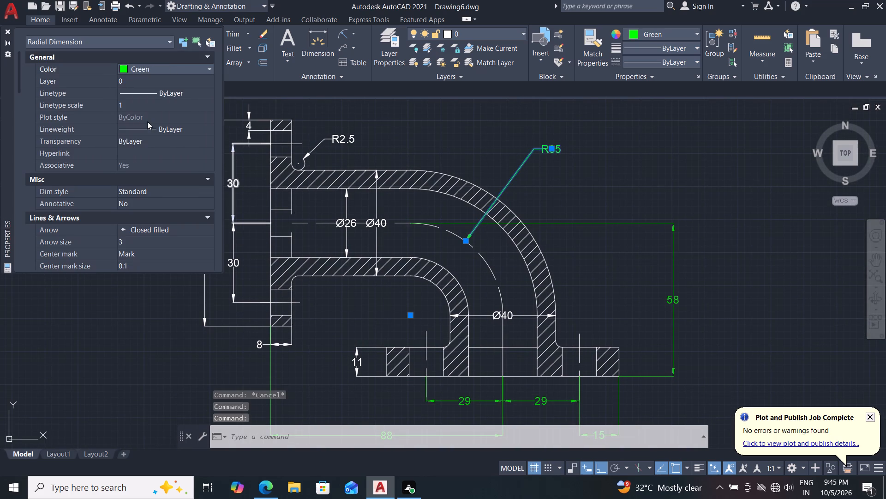
{"action": "left_click_drag", "start_coordinate": [144, 142], "coordinate": [47, 149]}
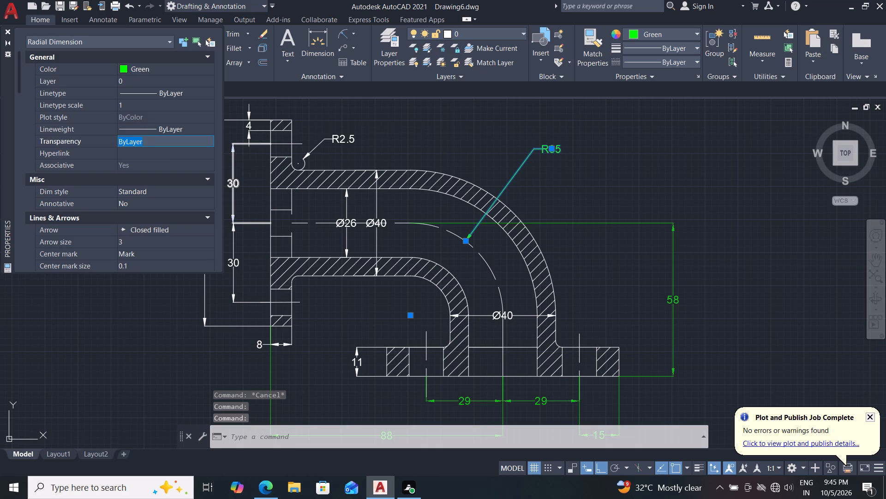
{"action": "type", "text": "30"}
{"action": "key", "text": "Return"}
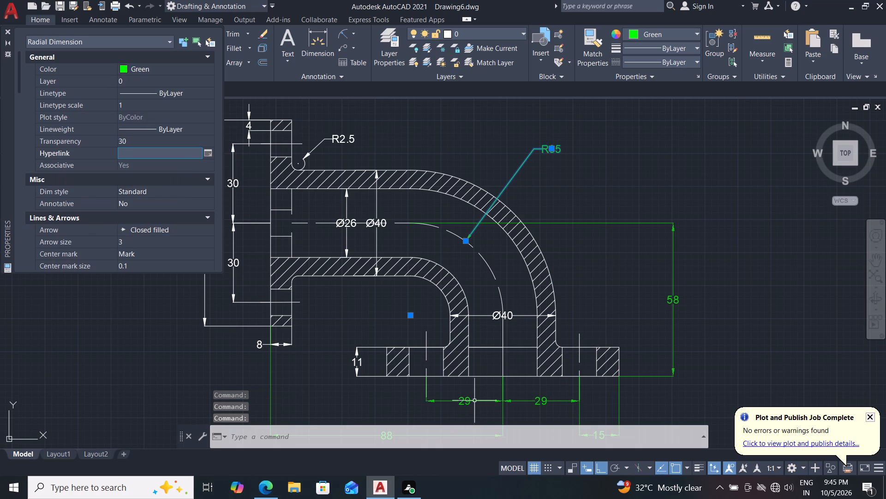
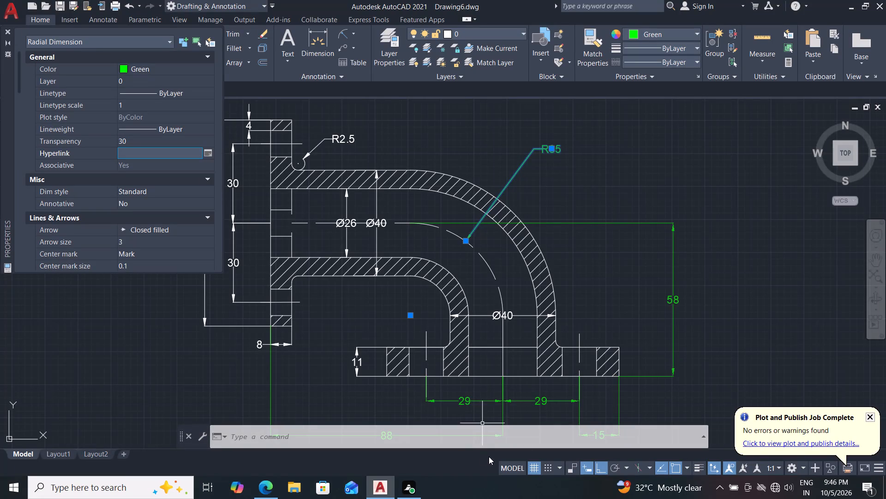
Set the 8 thickness dimension below the horizontal pipe's end flange to Green colour with a transparency of 30.
{"action": "middle_click_drag", "start_coordinate": [591, 266], "coordinate": [637, 255]}
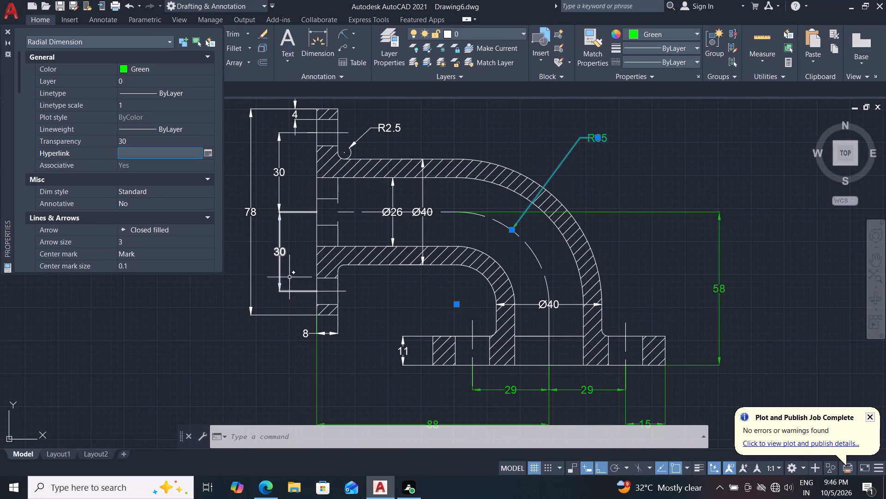
{"action": "key", "text": "Escape"}
{"action": "key", "text": "Escape"}
{"action": "middle_click_drag", "start_coordinate": [414, 308], "coordinate": [446, 274]}
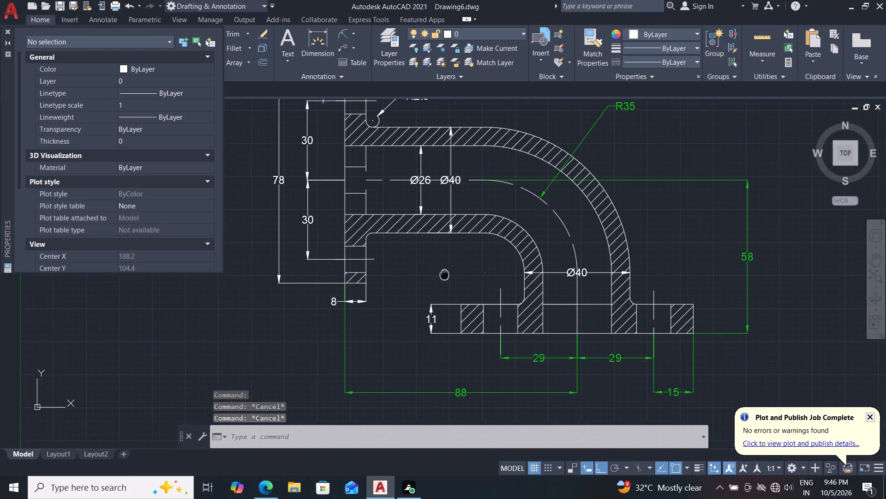
{"action": "middle_click_drag", "start_coordinate": [446, 274], "coordinate": [448, 274]}
{"action": "left_click", "coordinate": [379, 296]}
{"action": "left_click", "coordinate": [341, 310]}
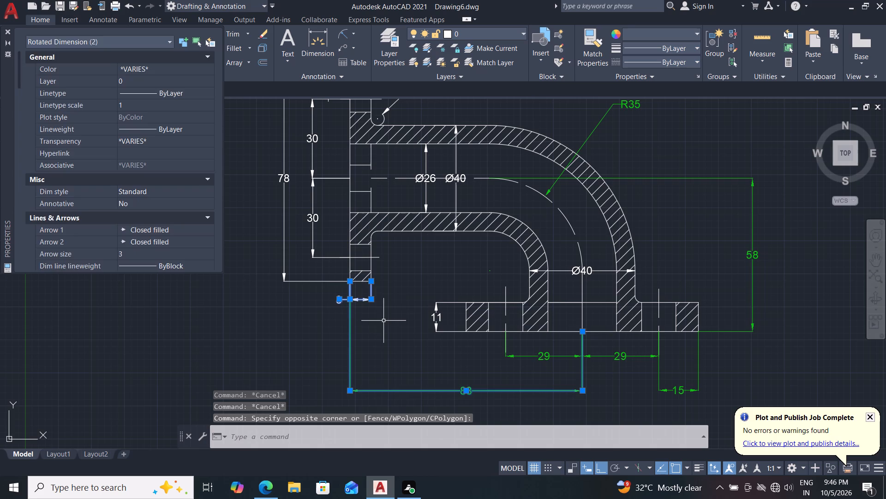
{"action": "key", "text": "Escape"}
{"action": "key", "text": "Escape"}
{"action": "left_click", "coordinate": [377, 292]}
{"action": "left_click", "coordinate": [361, 300]}
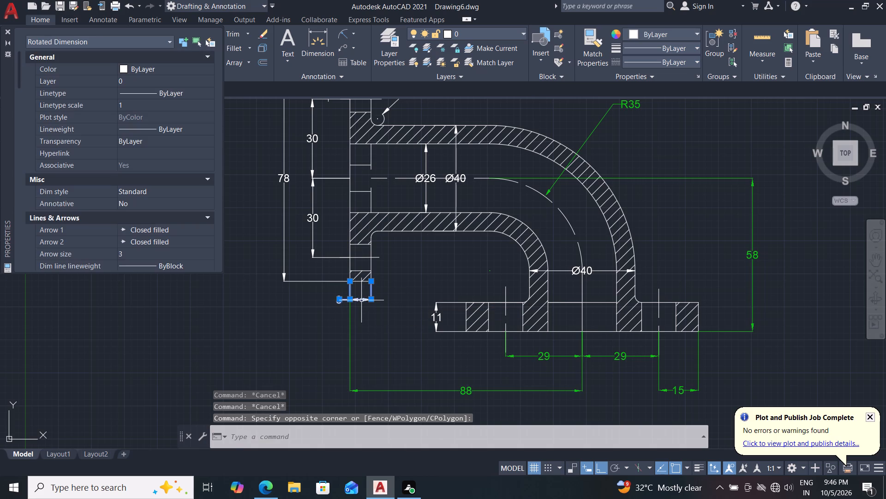
{"action": "double_click", "coordinate": [163, 67]}
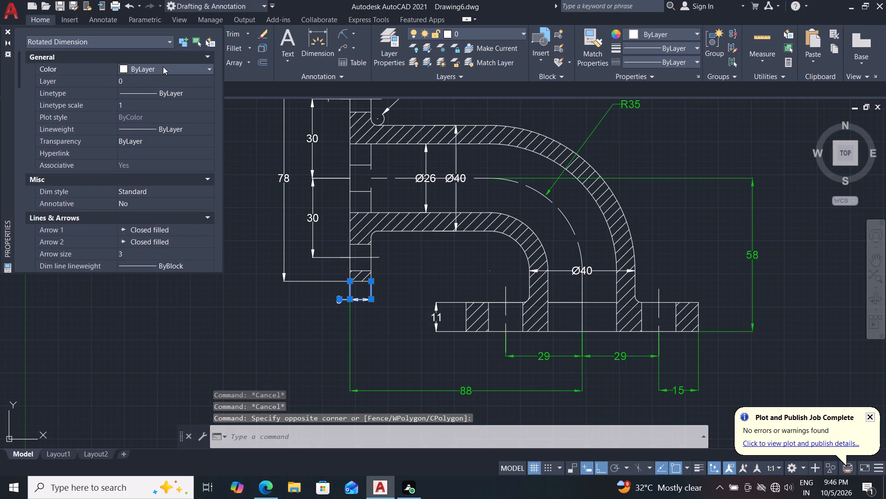
{"action": "left_click", "coordinate": [144, 120]}
{"action": "left_click_drag", "start_coordinate": [150, 145], "coordinate": [81, 144]}
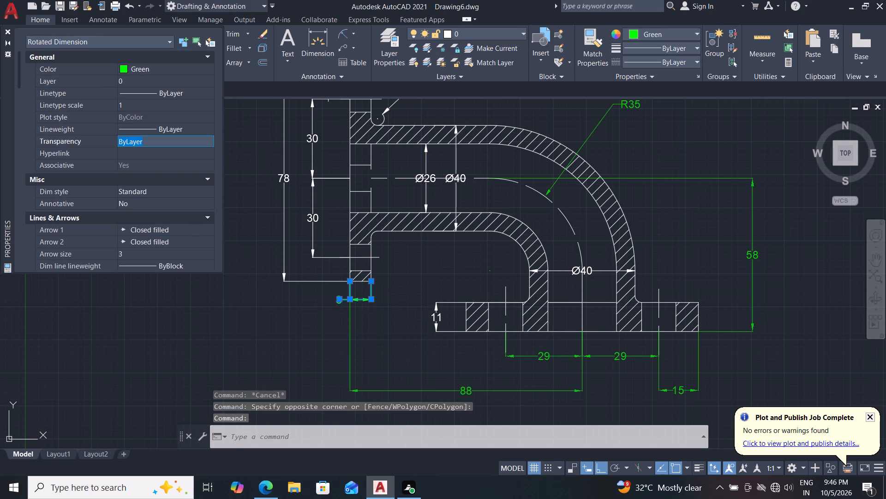
{"action": "type", "text": "30"}
{"action": "key", "text": "Return"}
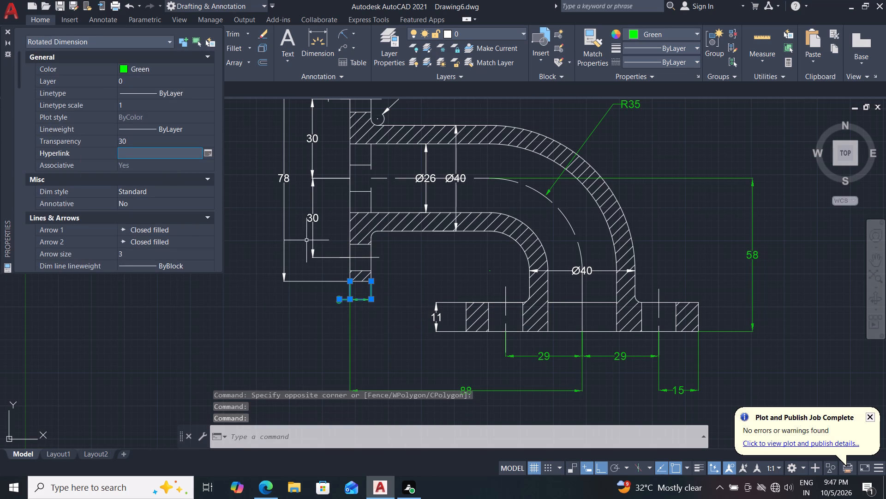
{"action": "key", "text": "Escape"}
{"action": "key", "text": "Escape"}
Set the Ø40 dimension across the vertical pipe above the base flange to Green colour with a transparency of 30.
{"action": "middle_click_drag", "start_coordinate": [414, 283], "coordinate": [422, 282]}
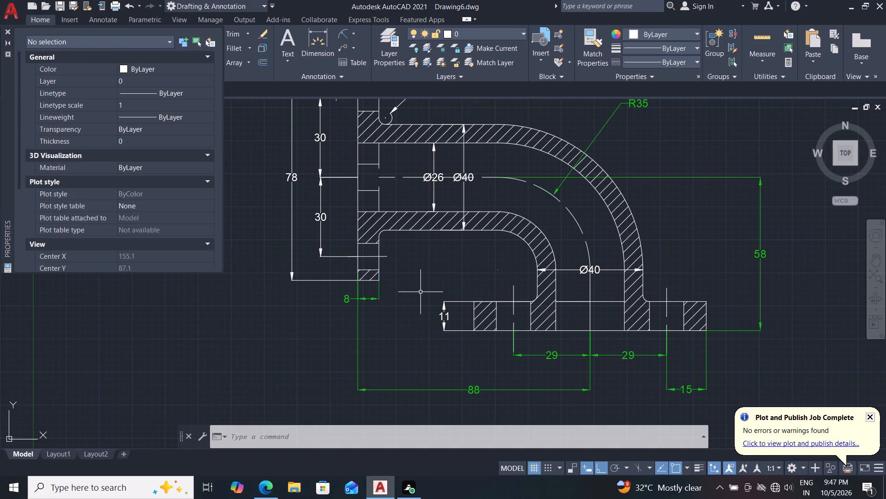
{"action": "middle_click_drag", "start_coordinate": [455, 292], "coordinate": [444, 296]}
{"action": "middle_click_drag", "start_coordinate": [443, 287], "coordinate": [437, 289]}
{"action": "left_click_drag", "start_coordinate": [552, 259], "coordinate": [555, 267]}
{"action": "left_click_drag", "start_coordinate": [555, 285], "coordinate": [550, 286]}
{"action": "left_click", "coordinate": [559, 263]}
{"action": "left_click", "coordinate": [552, 281]}
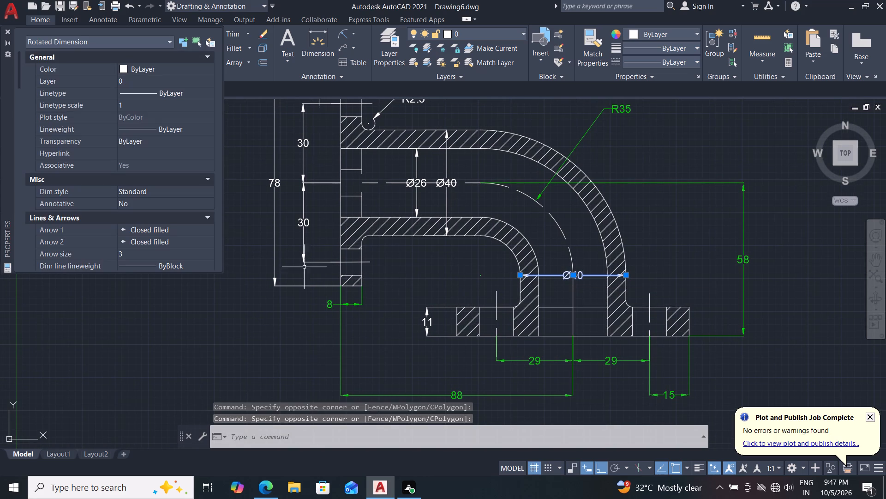
{"action": "double_click", "coordinate": [174, 70]}
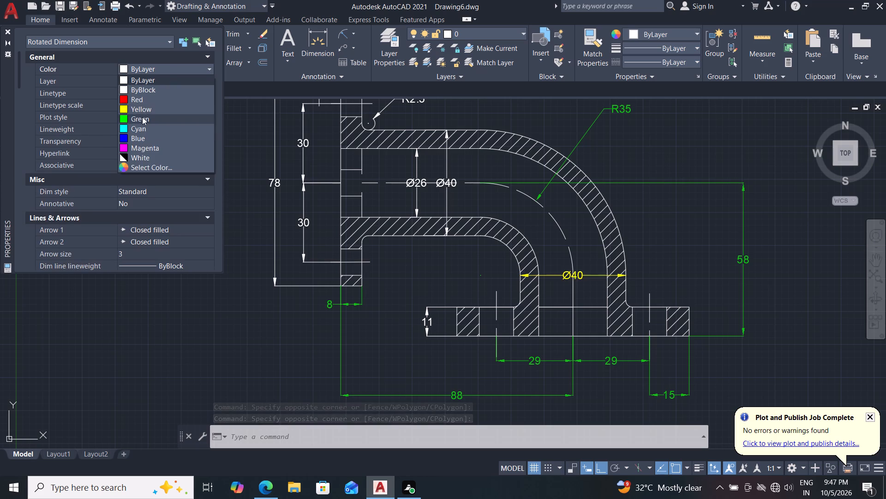
{"action": "left_click", "coordinate": [140, 120]}
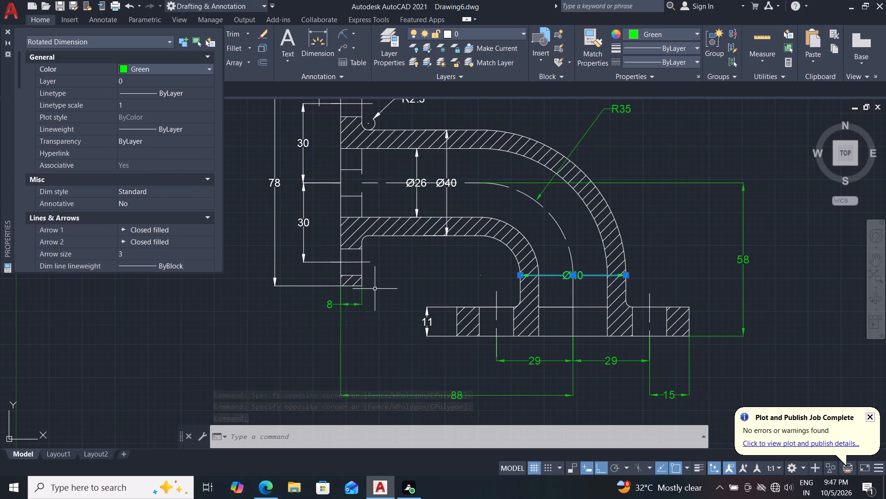
{"action": "middle_click_drag", "start_coordinate": [372, 287], "coordinate": [335, 282]}
{"action": "left_click_drag", "start_coordinate": [154, 140], "coordinate": [79, 137]}
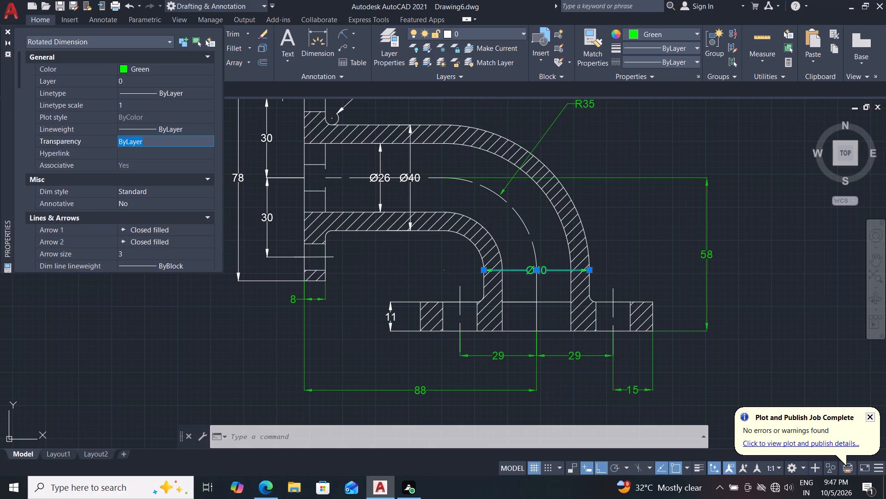
{"action": "left_click_drag", "start_coordinate": [79, 137], "coordinate": [77, 137]}
{"action": "type", "text": "30"}
{"action": "key", "text": "Return"}
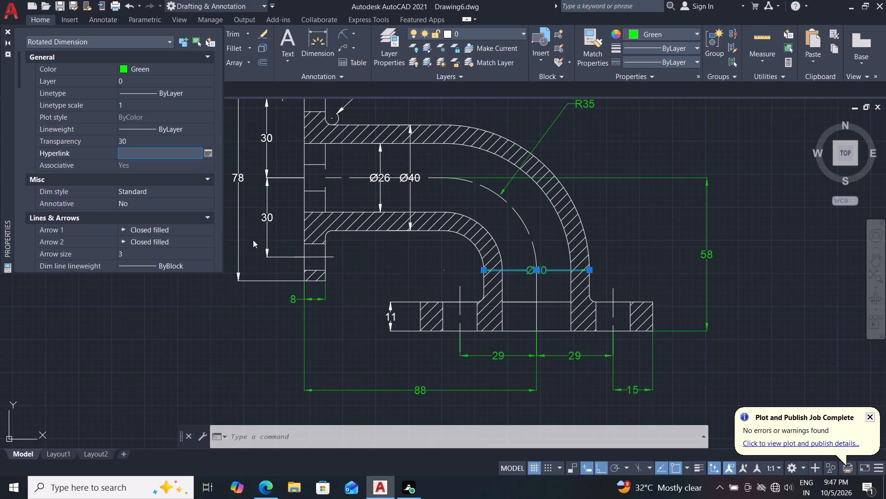
{"action": "key", "text": "Escape"}
{"action": "key", "text": "Escape"}
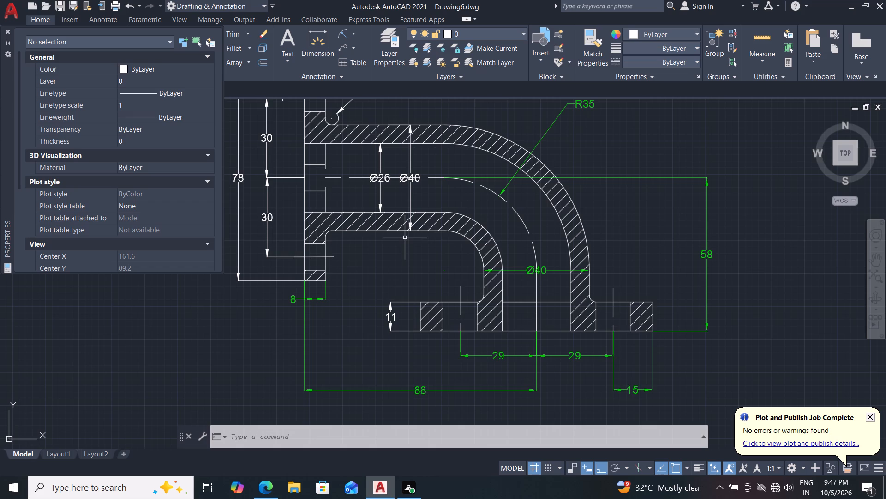
Set the Ø40 outer diameter dimension across the horizontal pipe to Green colour with a transparency of 30.
{"action": "middle_click_drag", "start_coordinate": [397, 256], "coordinate": [392, 272]}
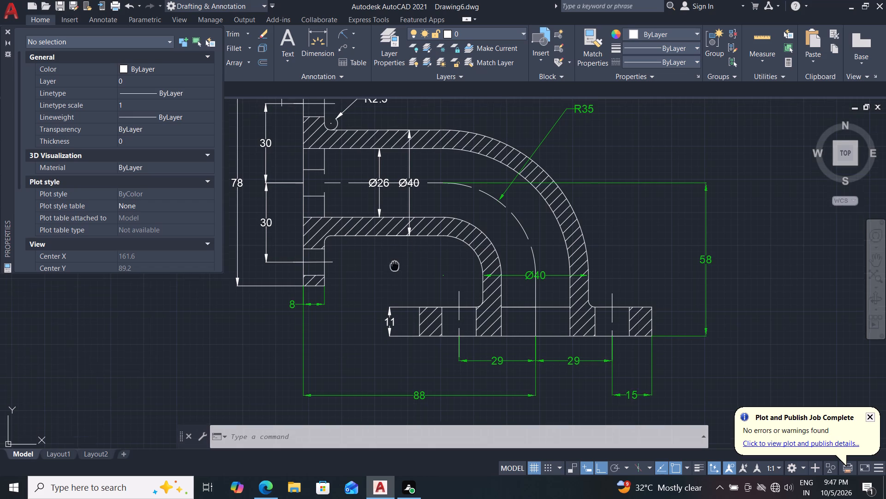
{"action": "middle_click_drag", "start_coordinate": [392, 272], "coordinate": [390, 276]}
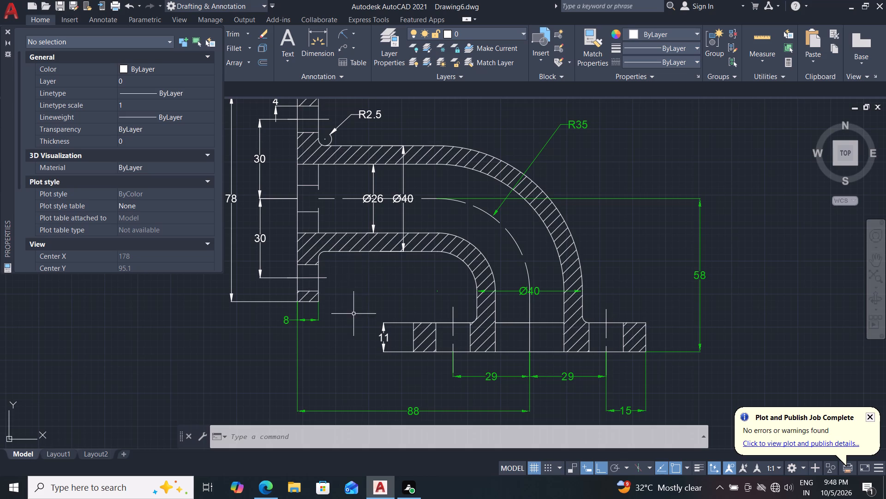
{"action": "middle_click_drag", "start_coordinate": [356, 308], "coordinate": [379, 275]}
{"action": "middle_click_drag", "start_coordinate": [417, 284], "coordinate": [401, 295]}
{"action": "middle_click_drag", "start_coordinate": [400, 287], "coordinate": [378, 310]}
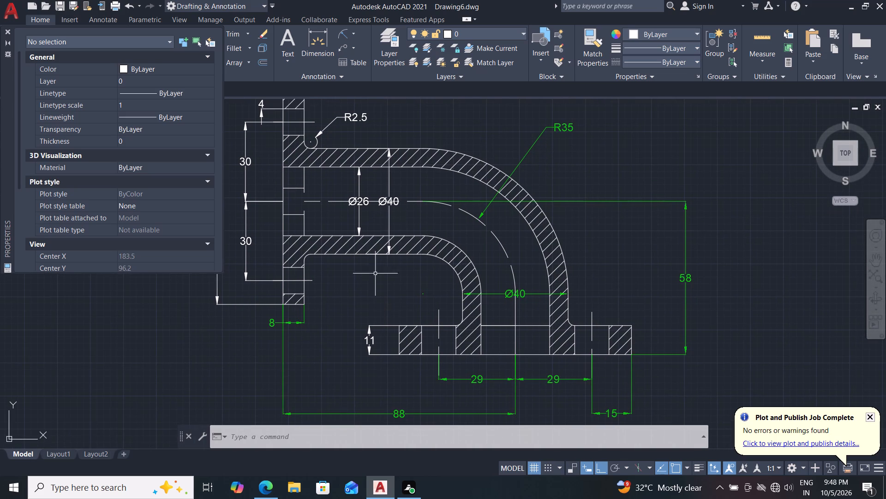
{"action": "left_click", "coordinate": [398, 224]}
{"action": "left_click", "coordinate": [379, 227]}
{"action": "middle_click_drag", "start_coordinate": [320, 339], "coordinate": [386, 310]}
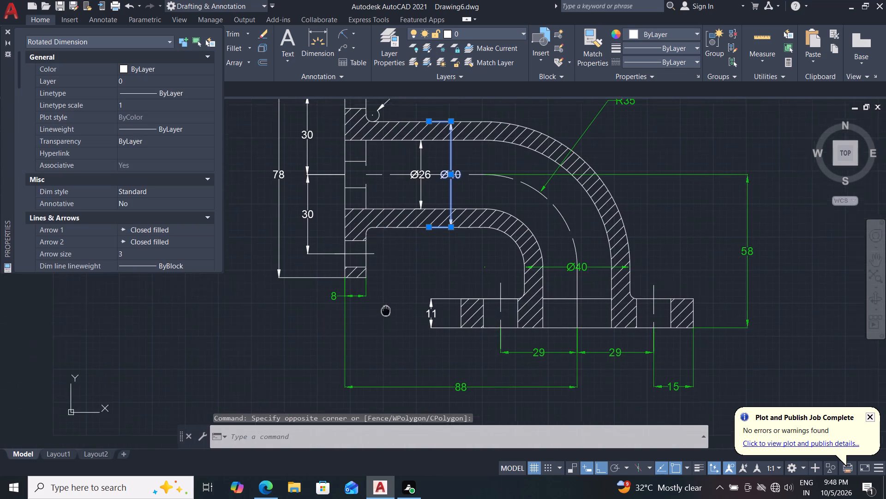
{"action": "middle_click_drag", "start_coordinate": [386, 310], "coordinate": [391, 309]}
{"action": "double_click", "coordinate": [174, 69]}
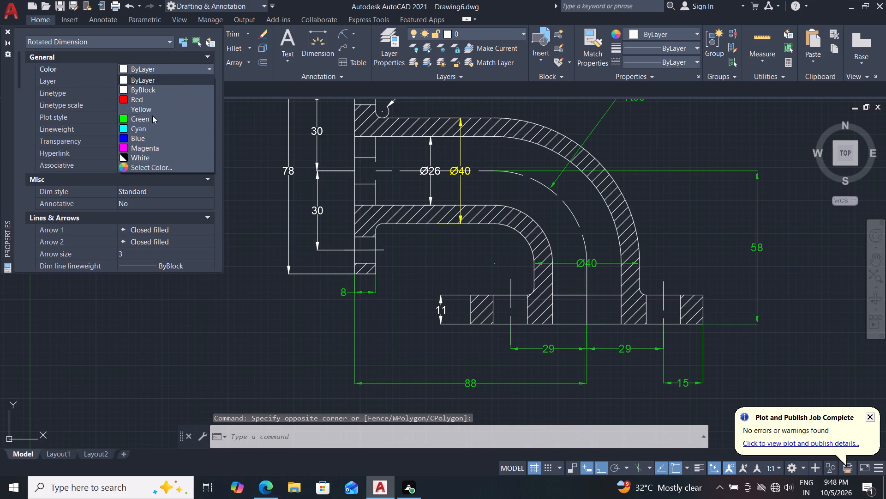
{"action": "left_click", "coordinate": [150, 117]}
{"action": "left_click_drag", "start_coordinate": [162, 145], "coordinate": [82, 137]}
{"action": "type", "text": "30"}
{"action": "key", "text": "Return"}
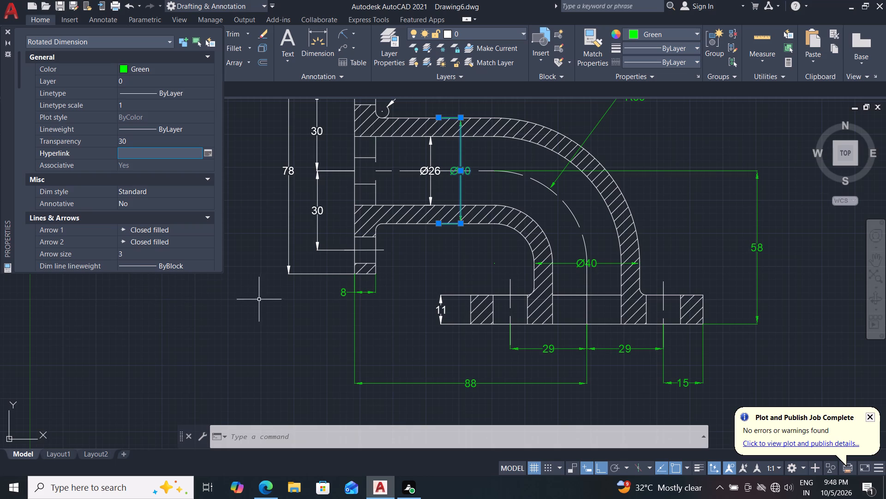
{"action": "middle_click_drag", "start_coordinate": [250, 303], "coordinate": [210, 319]}
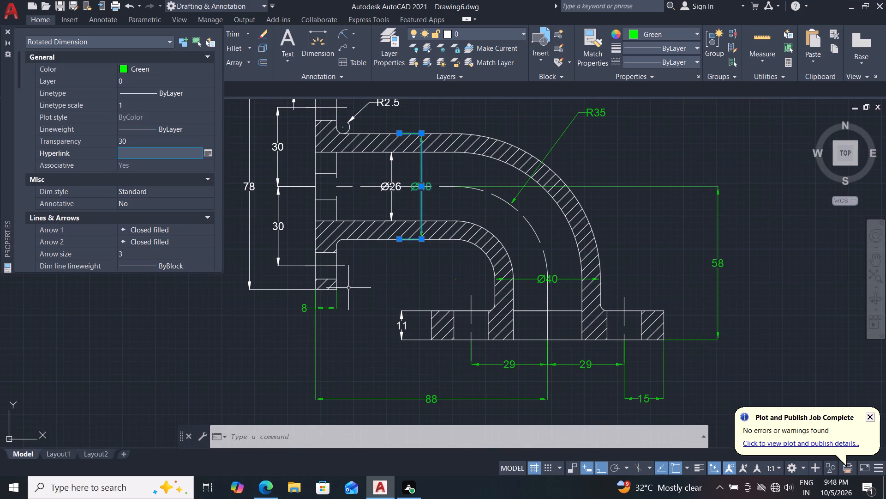
{"action": "middle_click_drag", "start_coordinate": [356, 287], "coordinate": [329, 296]}
{"action": "middle_click_drag", "start_coordinate": [374, 284], "coordinate": [407, 268]}
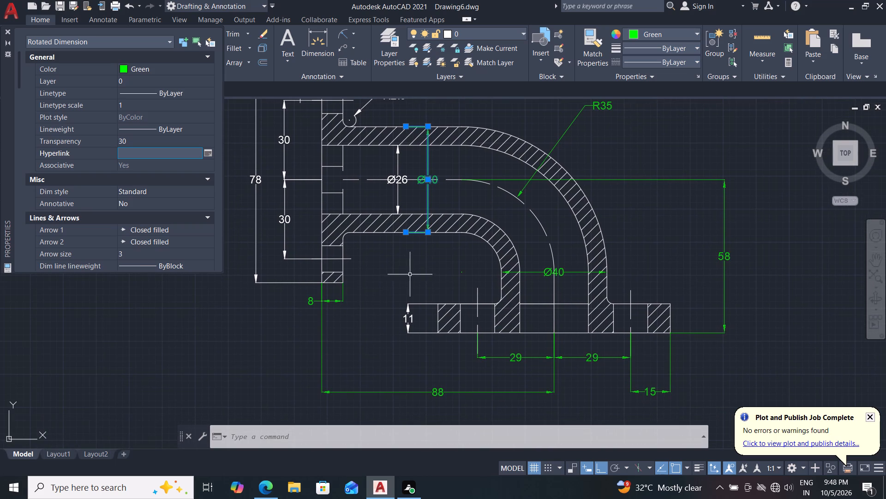
{"action": "key", "text": "Escape"}
{"action": "key", "text": "Escape"}
Set the 11 thickness dimension beside the base flange to Green colour with a transparency of 30.
{"action": "left_click_drag", "start_coordinate": [413, 296], "coordinate": [414, 302]}
{"action": "left_click", "coordinate": [402, 344]}
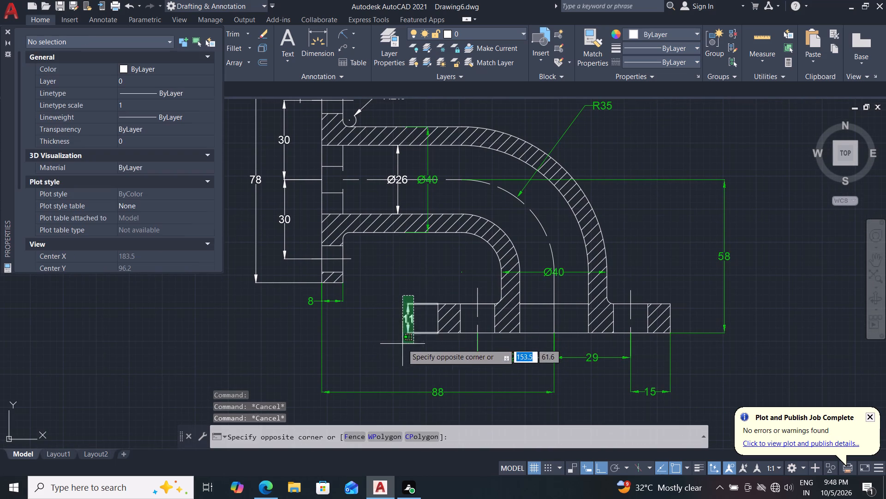
{"action": "middle_click_drag", "start_coordinate": [371, 327], "coordinate": [395, 324]}
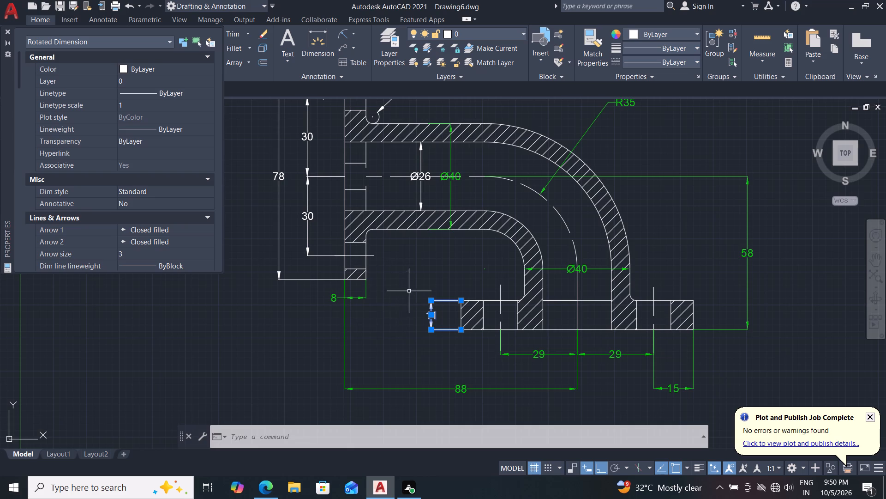
{"action": "middle_click_drag", "start_coordinate": [403, 293], "coordinate": [311, 300]}
{"action": "double_click", "coordinate": [181, 62]}
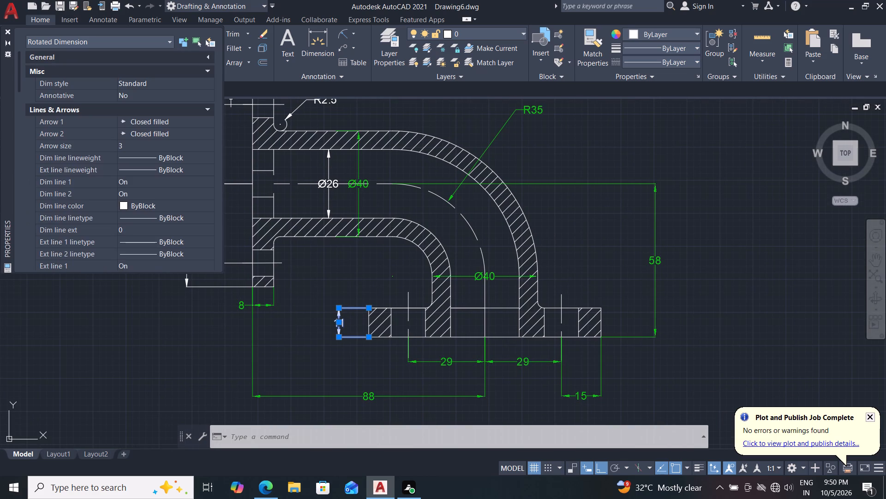
{"action": "left_click", "coordinate": [199, 61]}
{"action": "left_click", "coordinate": [208, 58]}
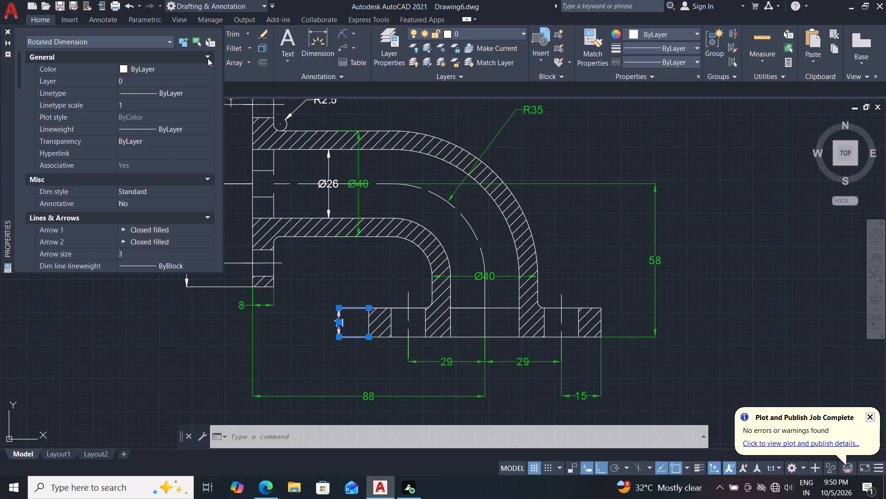
{"action": "double_click", "coordinate": [183, 69]}
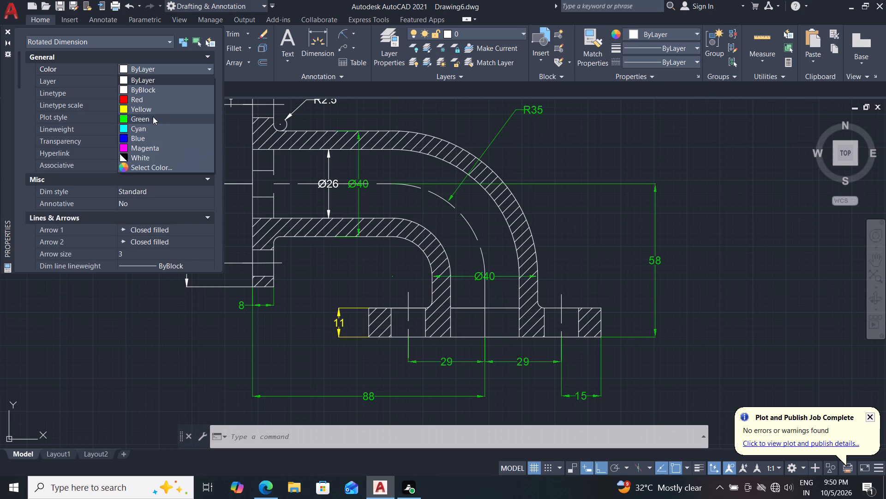
{"action": "left_click", "coordinate": [152, 117]}
{"action": "left_click_drag", "start_coordinate": [143, 142], "coordinate": [84, 152]}
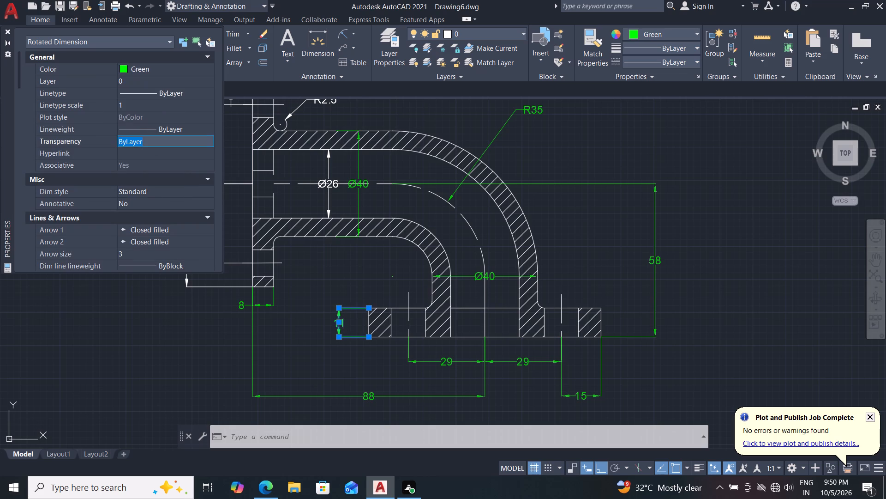
{"action": "type", "text": "30"}
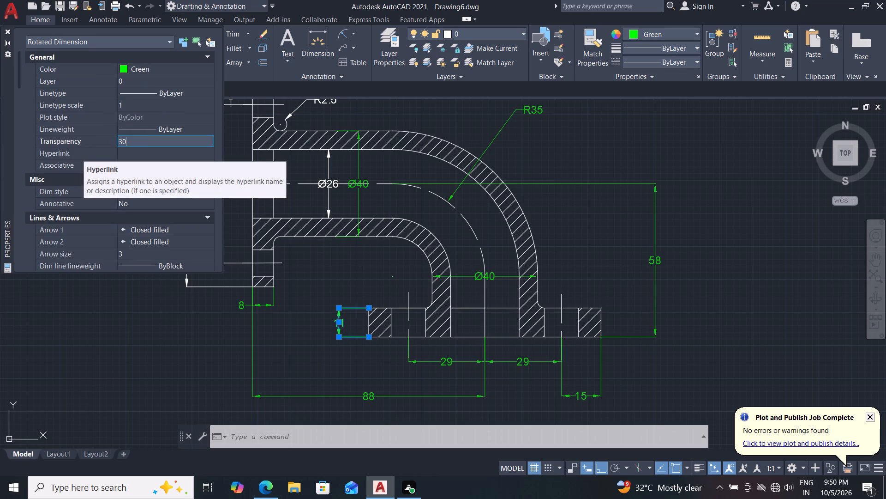
{"action": "key", "text": "Return"}
{"action": "key", "text": "Escape"}
{"action": "key", "text": "Escape"}
{"action": "key", "text": "Escape"}
Set the 78 overall height dimension of the horizontal pipe's end flange to Green colour with a transparency of 30.
{"action": "middle_click_drag", "start_coordinate": [334, 275], "coordinate": [335, 276]}
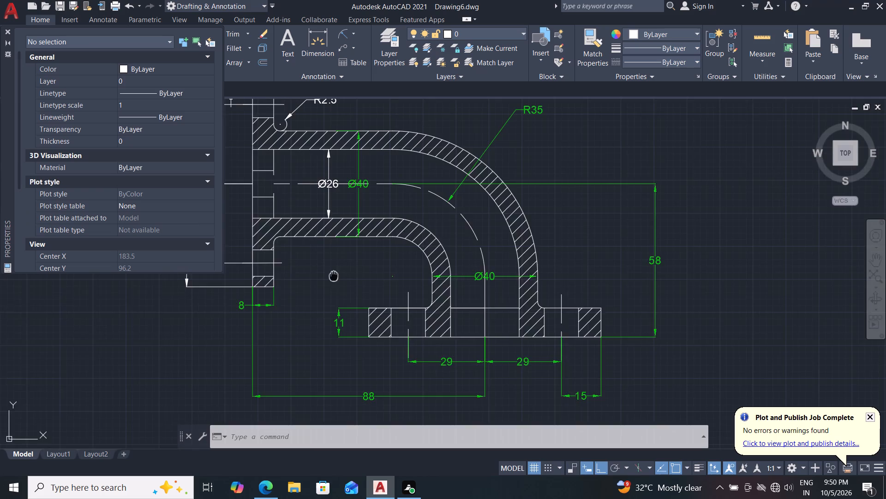
{"action": "middle_click_drag", "start_coordinate": [335, 276], "coordinate": [472, 277]}
{"action": "left_click", "coordinate": [334, 209]}
{"action": "left_click", "coordinate": [269, 254]}
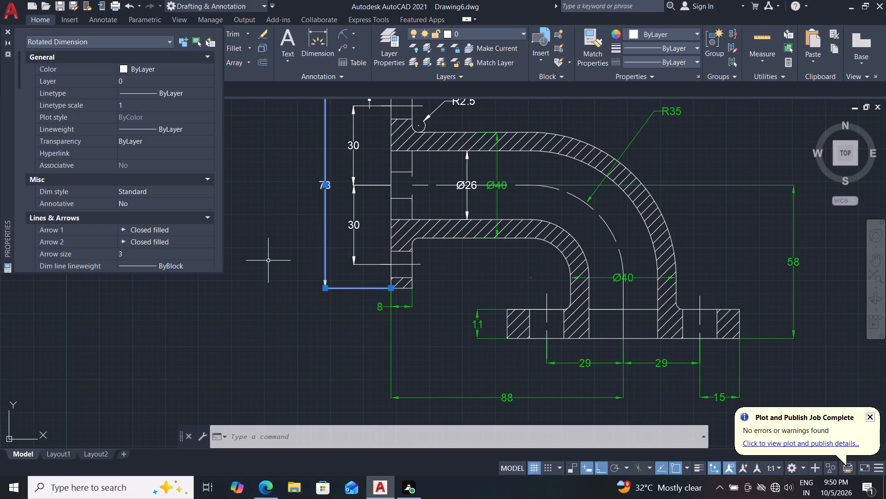
{"action": "double_click", "coordinate": [175, 64]}
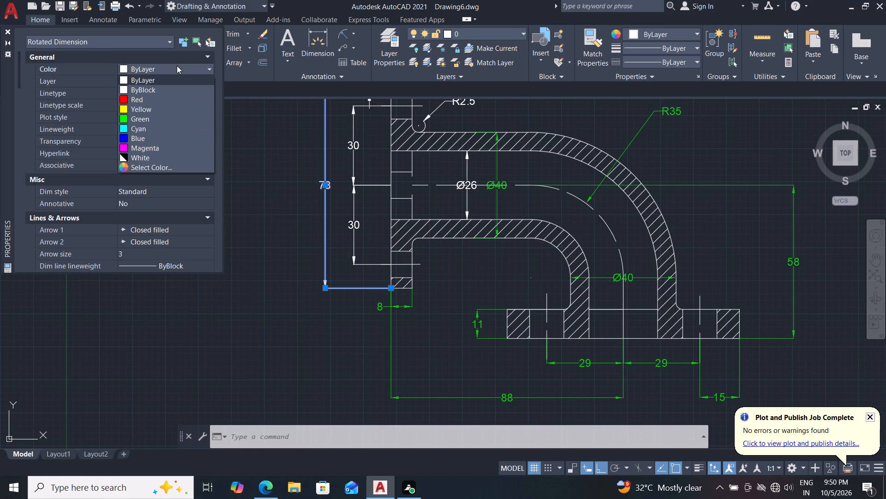
{"action": "left_click", "coordinate": [161, 110]}
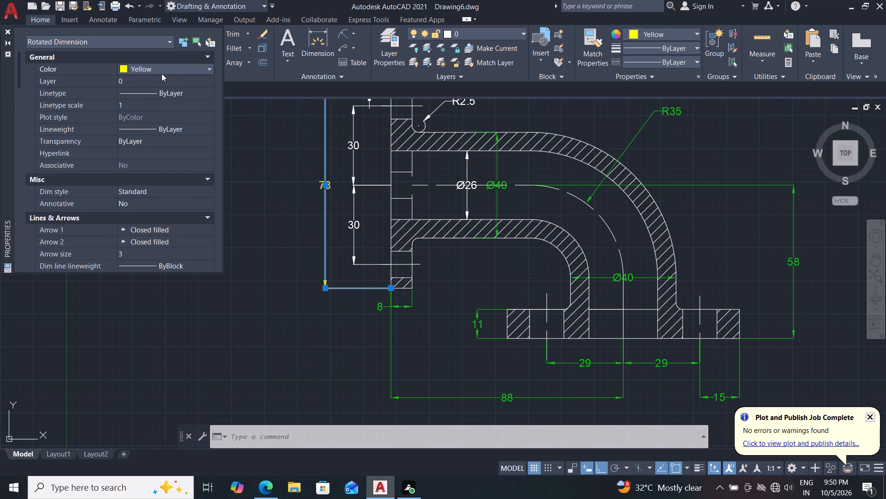
{"action": "left_click", "coordinate": [166, 69]}
{"action": "left_click", "coordinate": [147, 116]}
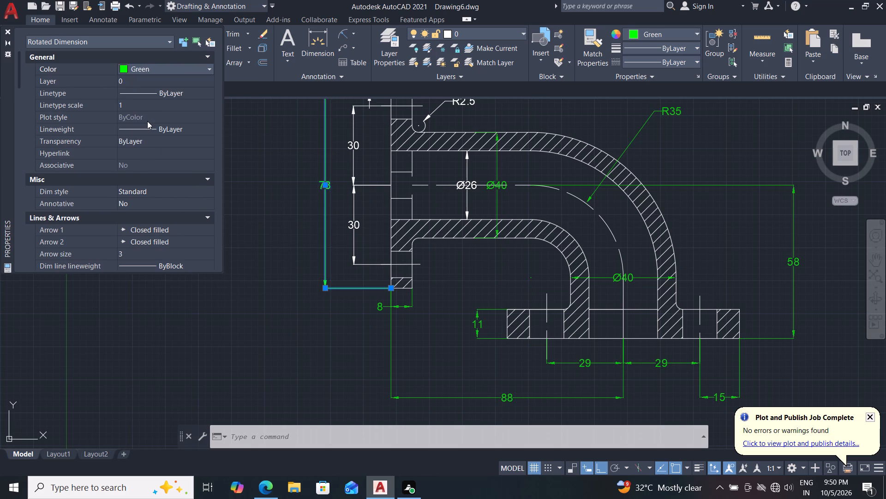
{"action": "left_click_drag", "start_coordinate": [149, 144], "coordinate": [120, 142]}
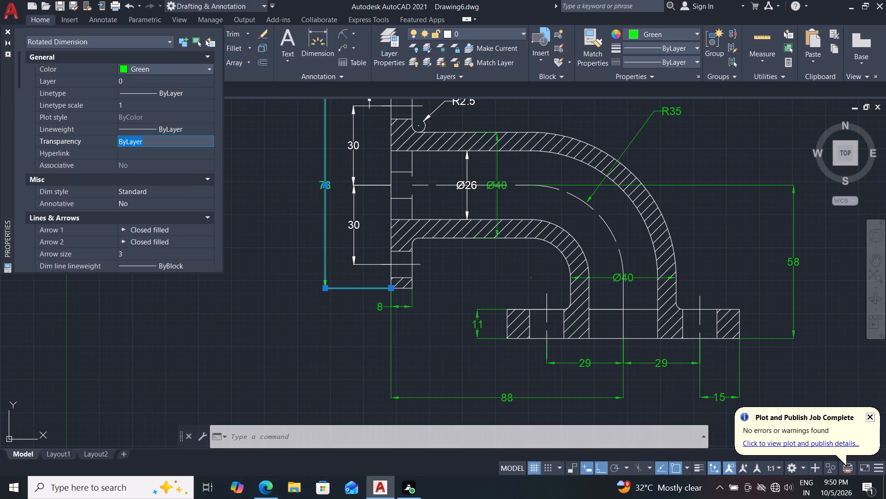
{"action": "left_click_drag", "start_coordinate": [120, 142], "coordinate": [70, 147]}
{"action": "type", "text": "30"}
{"action": "key", "text": "Return"}
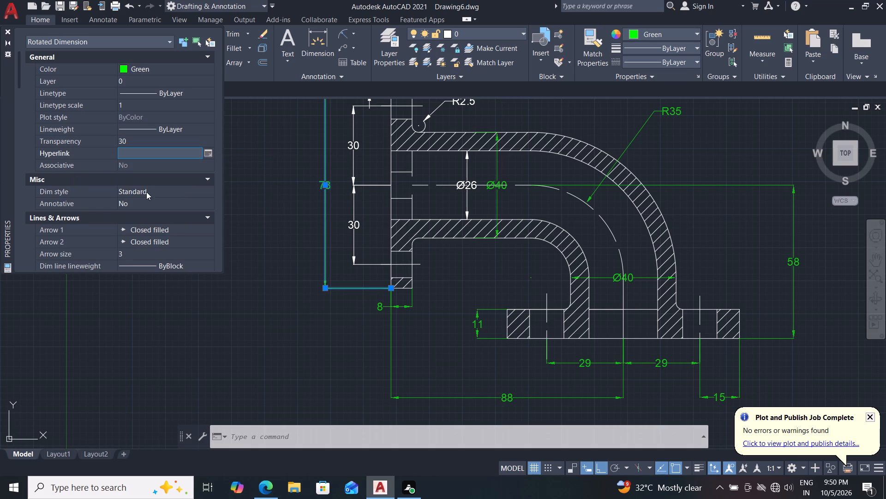
{"action": "key", "text": "Escape"}
{"action": "key", "text": "Escape"}
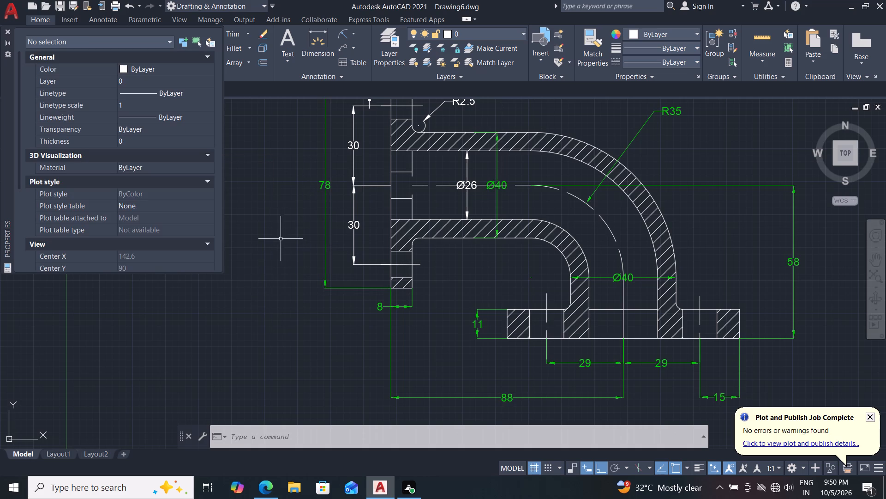
Set the lower 30 hole-spacing dimension beside the end flange to Green colour with a transparency of 30.
{"action": "scroll", "coordinate": [295, 239], "scroll_direction": "down", "scroll_amount": 1}
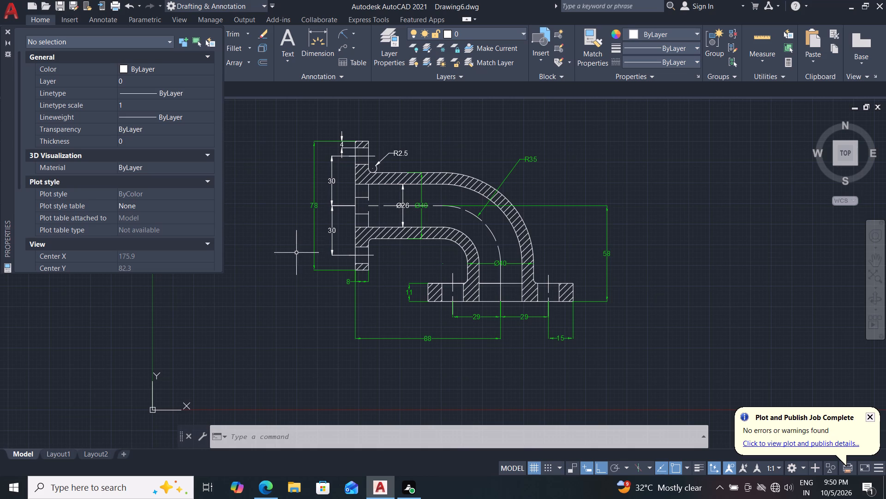
{"action": "middle_click_drag", "start_coordinate": [291, 284], "coordinate": [311, 252]}
{"action": "middle_click_drag", "start_coordinate": [311, 252], "coordinate": [289, 293]}
{"action": "scroll", "coordinate": [323, 279], "scroll_direction": "up", "scroll_amount": 1}
{"action": "left_click", "coordinate": [341, 230]}
{"action": "left_click", "coordinate": [327, 257]}
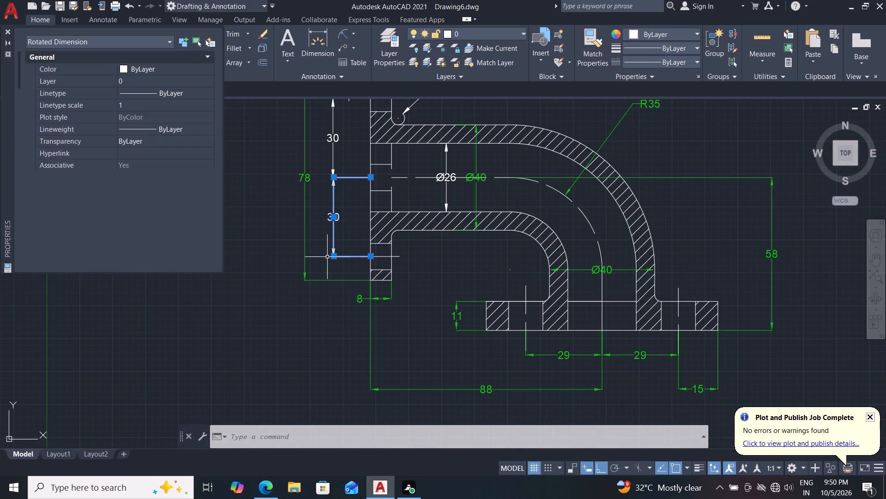
{"action": "middle_click_drag", "start_coordinate": [244, 292], "coordinate": [299, 299]}
{"action": "left_click", "coordinate": [153, 61]}
{"action": "double_click", "coordinate": [152, 69]}
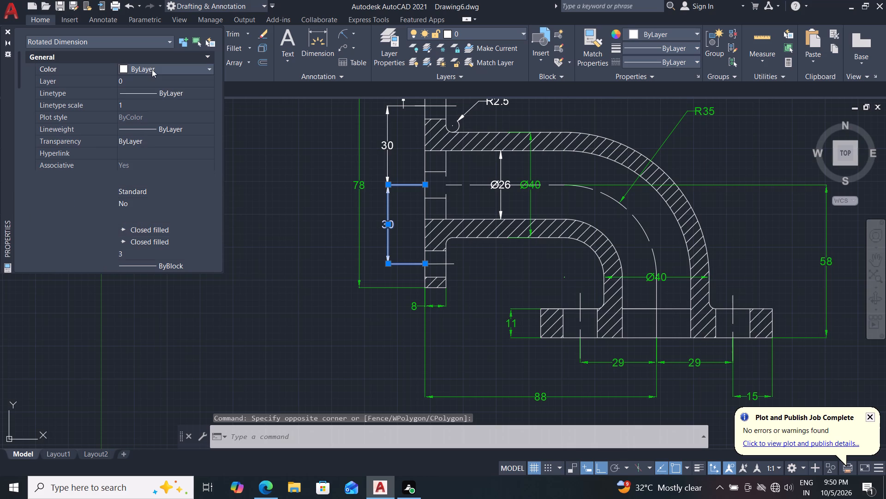
{"action": "left_click", "coordinate": [138, 117]}
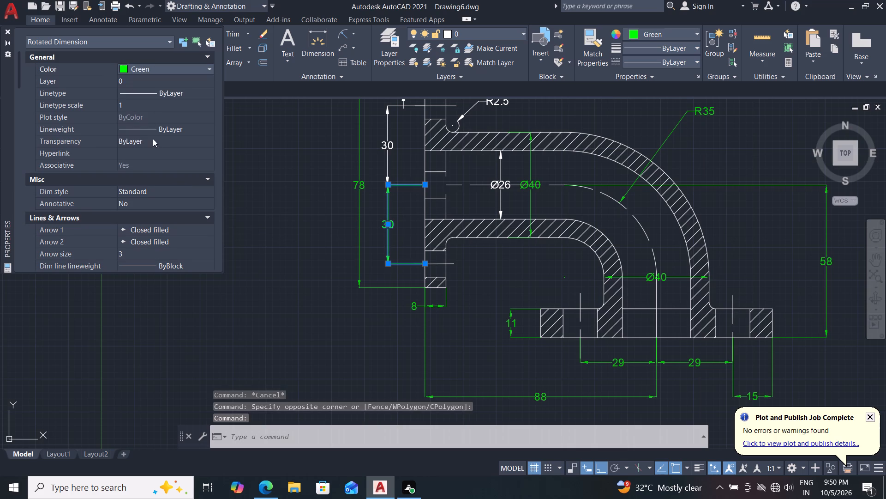
{"action": "left_click_drag", "start_coordinate": [160, 139], "coordinate": [82, 142]}
{"action": "type", "text": "30"}
{"action": "key", "text": "Return"}
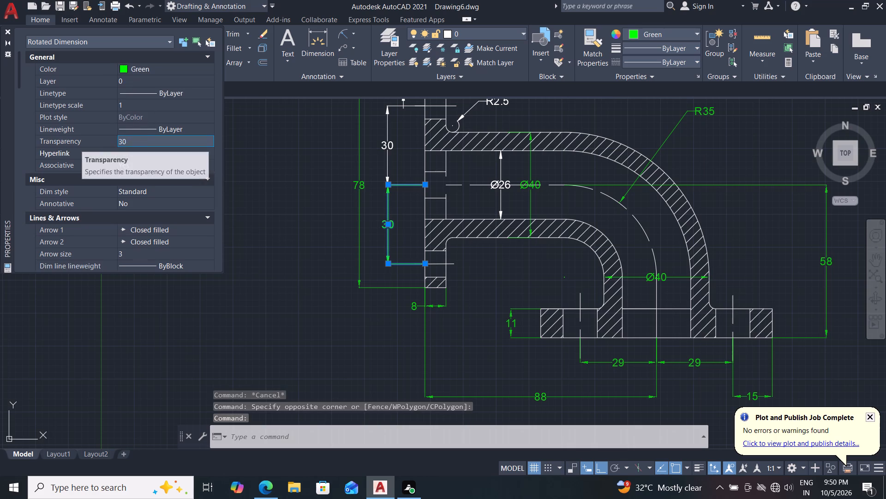
{"action": "key", "text": "Escape"}
{"action": "key", "text": "Escape"}
Set the upper 30 hole-spacing dimension beside the end flange to Green colour with a transparency of 30.
{"action": "middle_click_drag", "start_coordinate": [312, 176], "coordinate": [279, 237]}
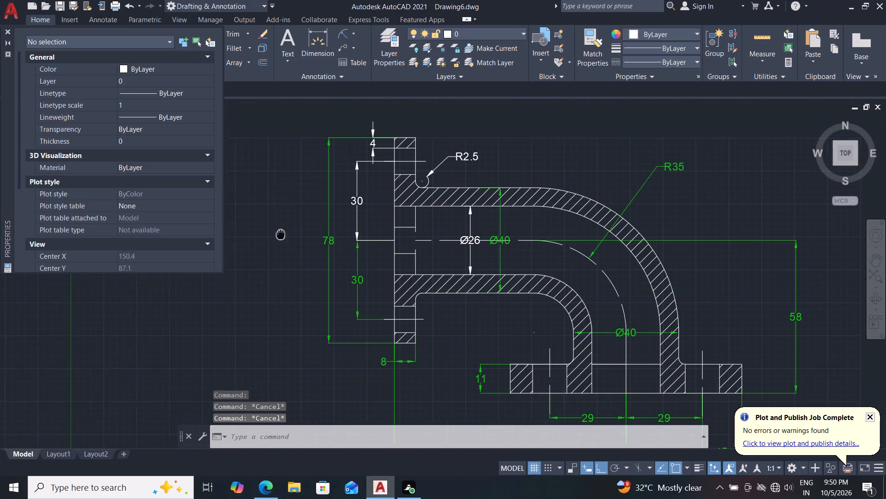
{"action": "middle_click_drag", "start_coordinate": [279, 237], "coordinate": [279, 237]}
{"action": "left_click_drag", "start_coordinate": [370, 194], "coordinate": [365, 196]}
{"action": "left_click", "coordinate": [348, 219]}
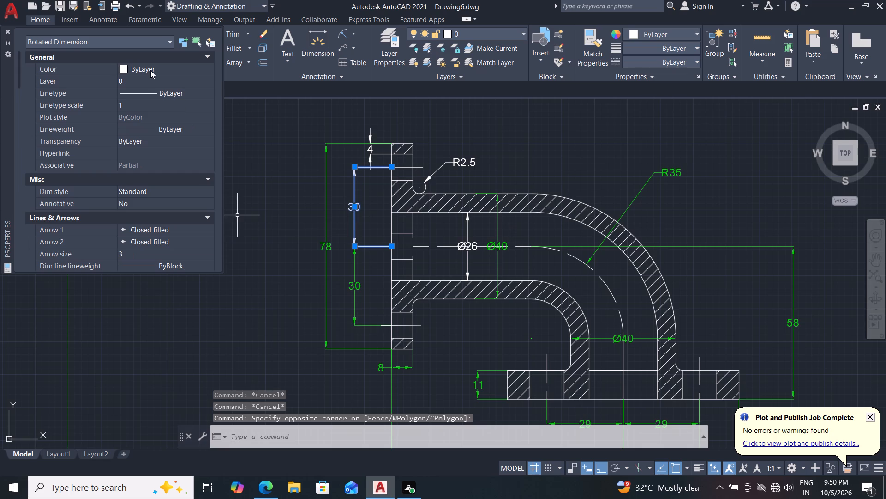
{"action": "double_click", "coordinate": [150, 70]}
{"action": "left_click", "coordinate": [131, 123]}
{"action": "left_click_drag", "start_coordinate": [152, 140], "coordinate": [77, 150]}
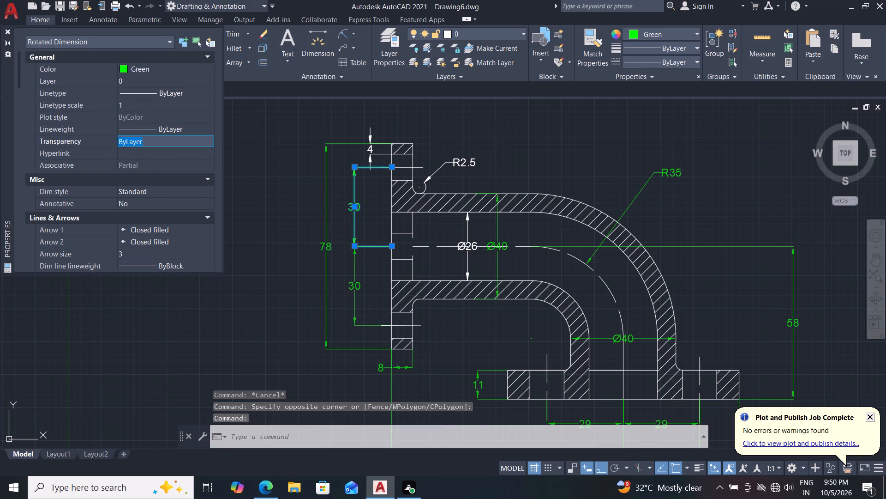
{"action": "left_click_drag", "start_coordinate": [77, 150], "coordinate": [75, 150]}
{"action": "type", "text": "30"}
{"action": "key", "text": "Return"}
{"action": "key", "text": "Escape"}
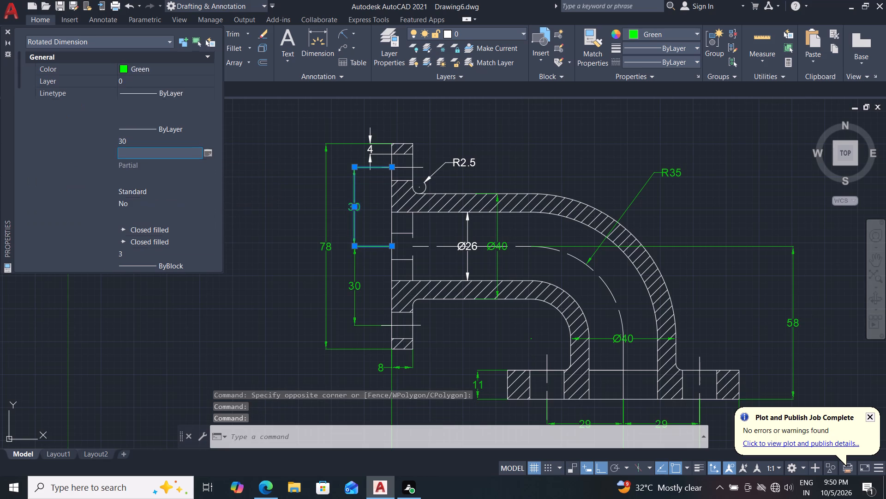
{"action": "key", "text": "Escape"}
{"action": "key", "text": "Escape"}
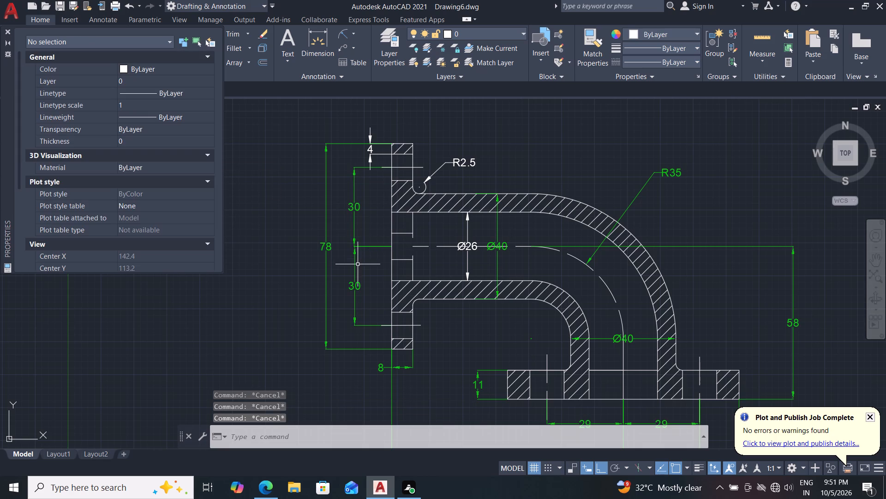
Set the Ø26 inner diameter dimension across the horizontal pipe's bore to Green colour with a transparency of 30.
{"action": "middle_click_drag", "start_coordinate": [270, 293], "coordinate": [285, 276]}
{"action": "middle_click_drag", "start_coordinate": [304, 281], "coordinate": [293, 262]}
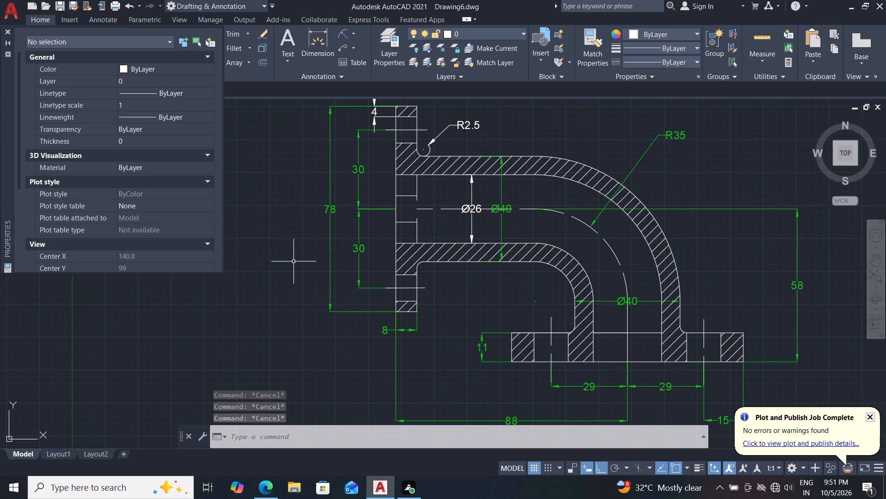
{"action": "left_click", "coordinate": [476, 195]}
{"action": "left_click", "coordinate": [461, 197]}
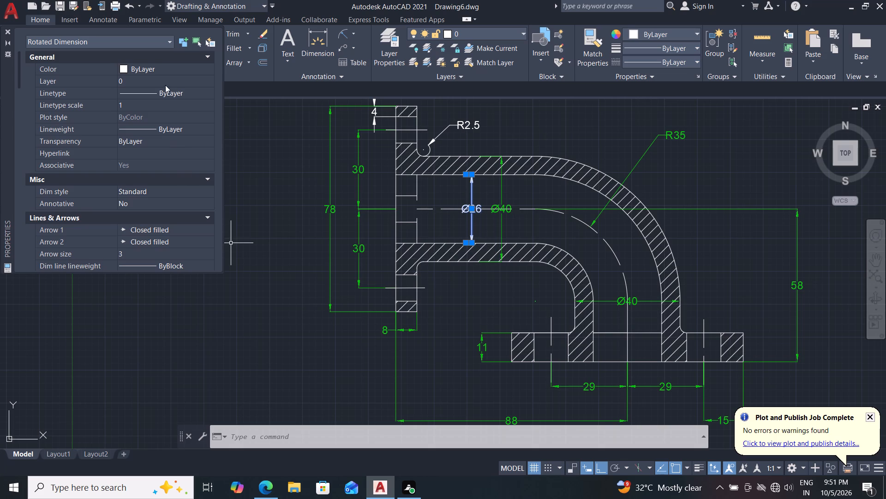
{"action": "double_click", "coordinate": [163, 73]}
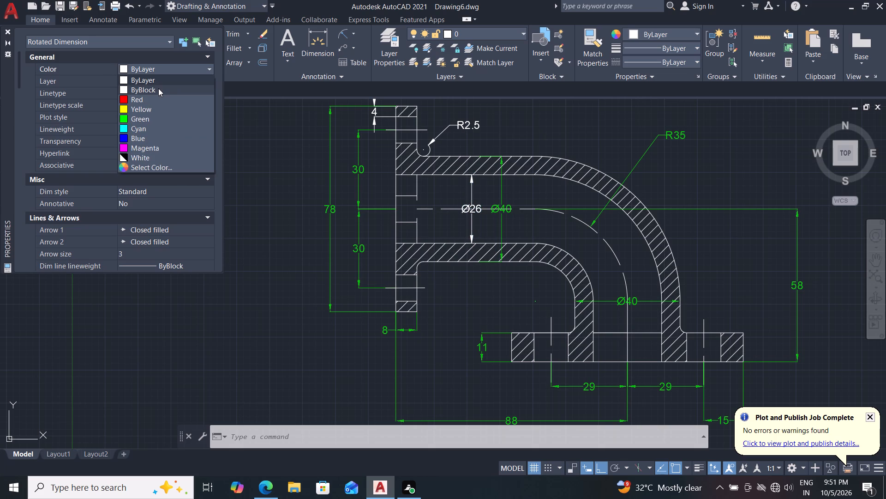
{"action": "left_click", "coordinate": [153, 116]}
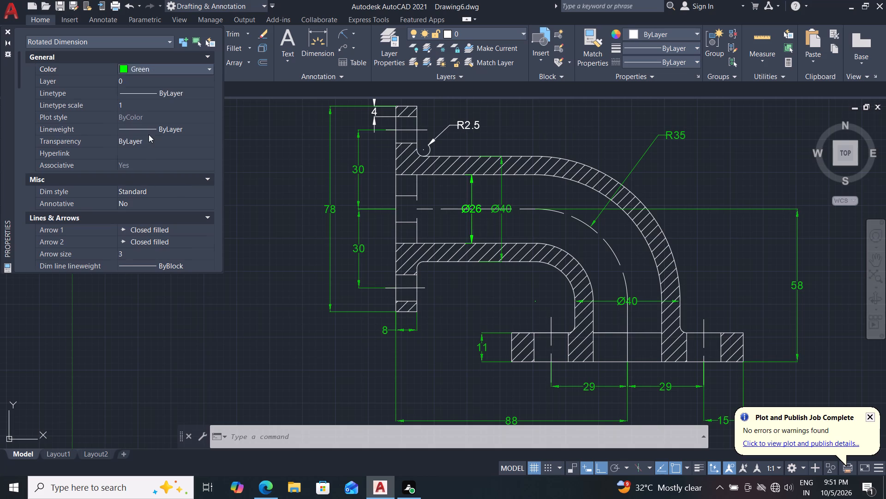
{"action": "left_click_drag", "start_coordinate": [153, 143], "coordinate": [89, 143]}
{"action": "type", "text": "30"}
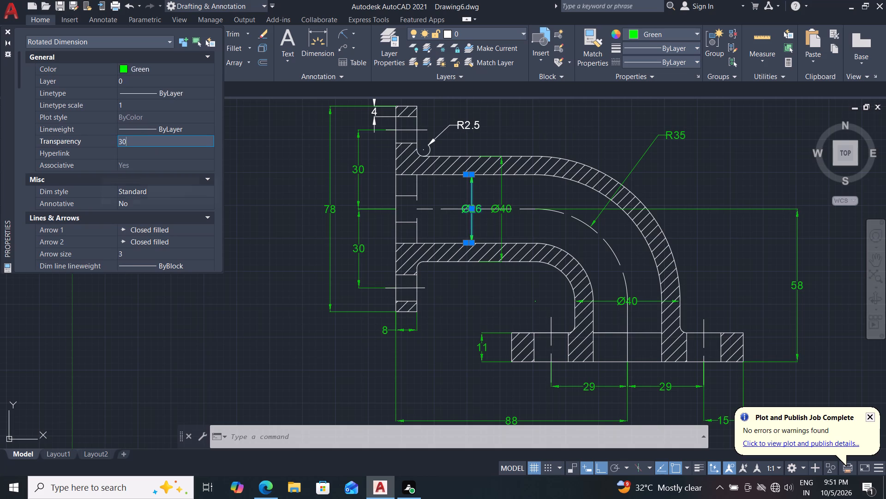
{"action": "key", "text": "Return"}
{"action": "key", "text": "Escape"}
{"action": "key", "text": "Escape"}
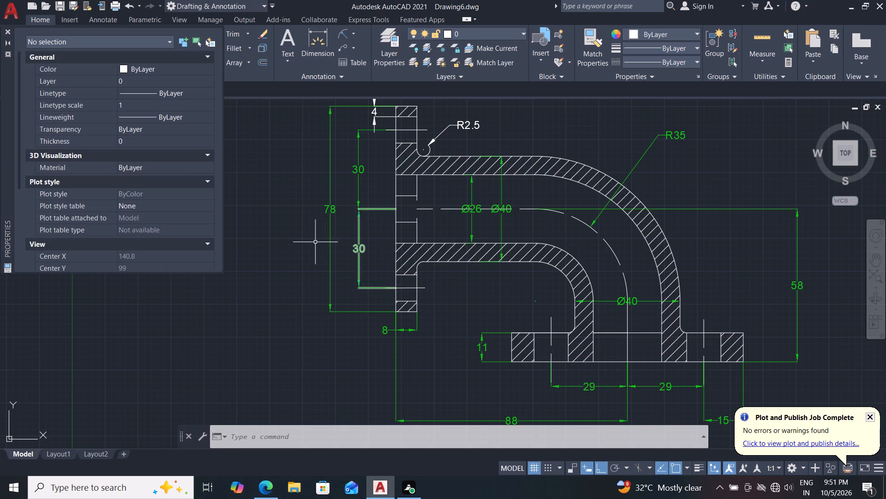
Set the R2.5 fillet radius dimension near the end flange to Green colour with a transparency of 30.
{"action": "middle_click_drag", "start_coordinate": [307, 242], "coordinate": [267, 280]}
{"action": "left_click", "coordinate": [441, 146]}
{"action": "left_click", "coordinate": [423, 167]}
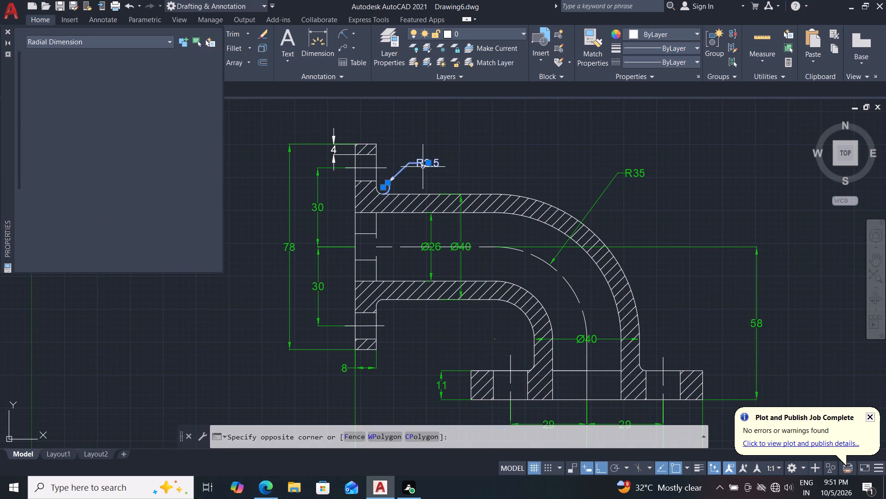
{"action": "double_click", "coordinate": [159, 71]}
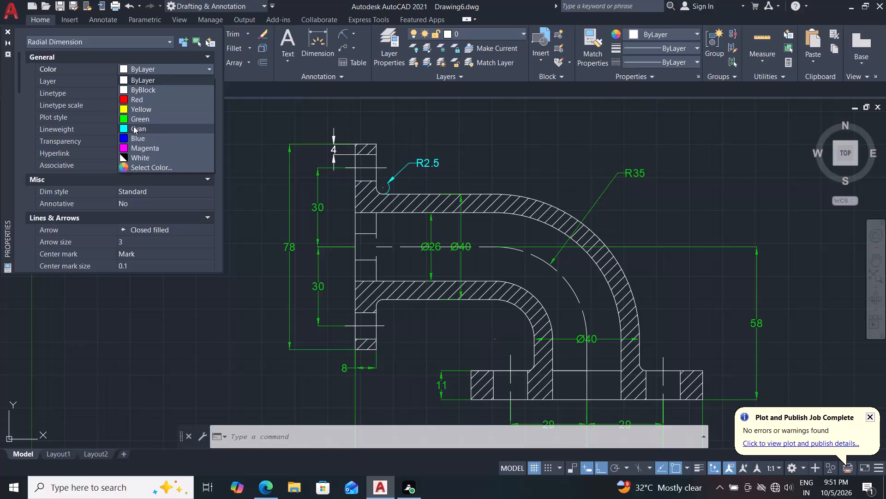
{"action": "left_click", "coordinate": [139, 119]}
{"action": "left_click_drag", "start_coordinate": [152, 139], "coordinate": [81, 139]}
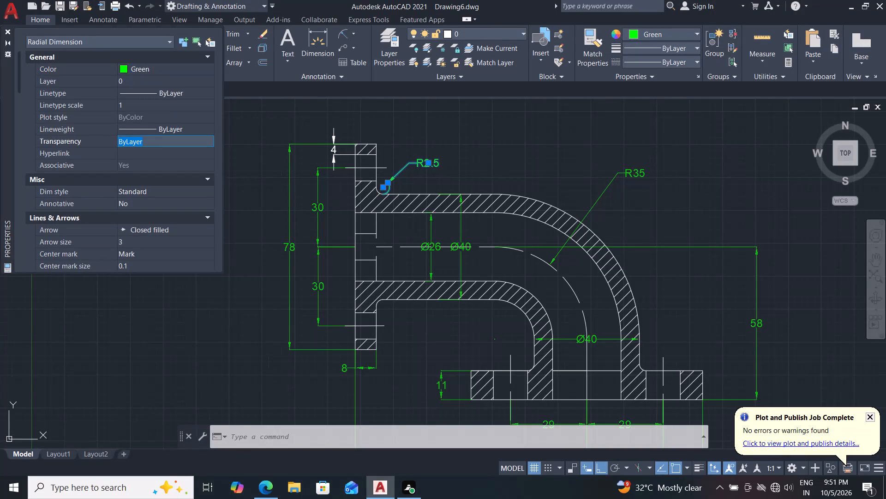
{"action": "type", "text": "30"}
{"action": "key", "text": "Return"}
{"action": "key", "text": "Escape"}
{"action": "key", "text": "Escape"}
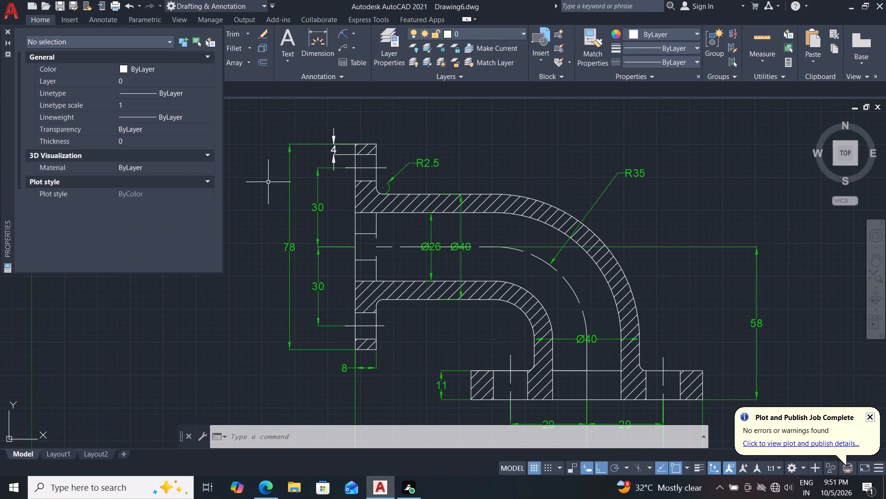
Set the 4 dimension at the top of the end flange to Green colour with a transparency of 30.
{"action": "left_click", "coordinate": [330, 150]}
{"action": "middle_click_drag", "start_coordinate": [218, 237], "coordinate": [269, 231]}
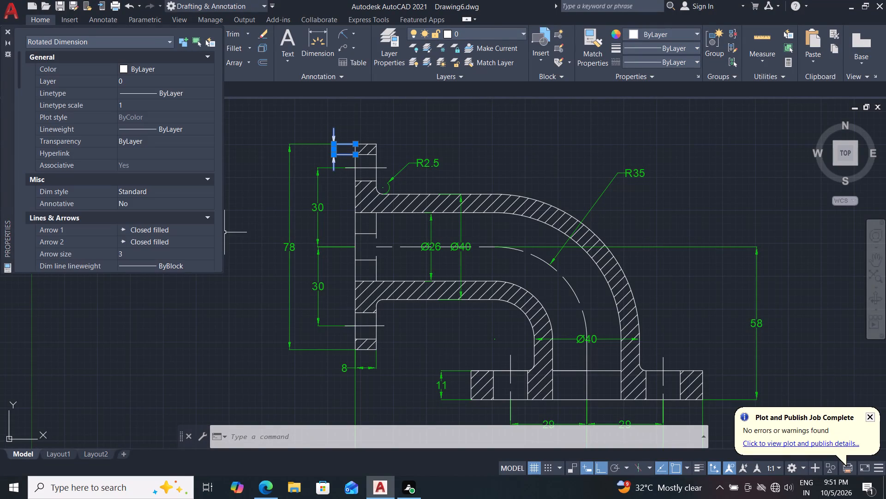
{"action": "middle_click_drag", "start_coordinate": [269, 231], "coordinate": [270, 230]}
{"action": "middle_click_drag", "start_coordinate": [266, 222], "coordinate": [290, 222]}
{"action": "double_click", "coordinate": [172, 68]}
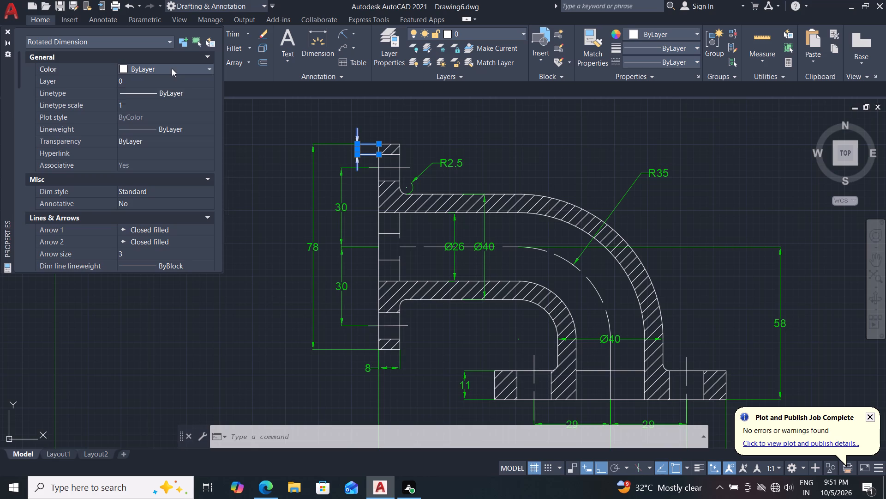
{"action": "left_click", "coordinate": [151, 116]}
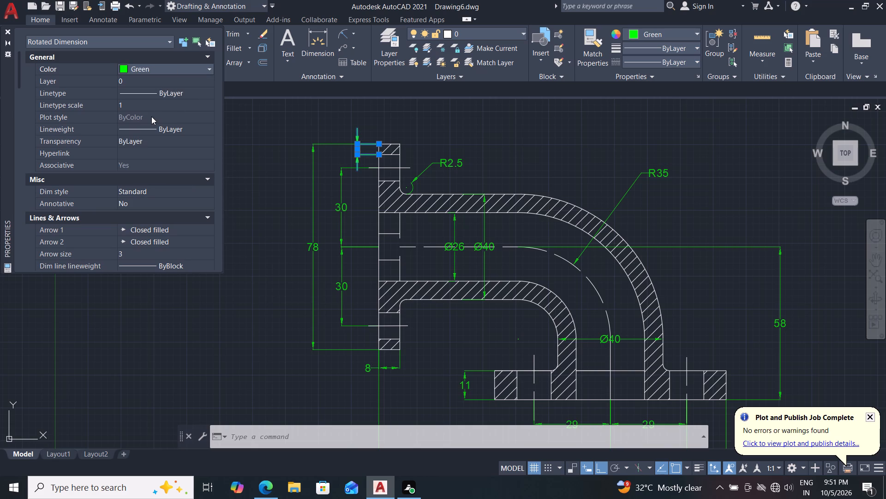
{"action": "left_click_drag", "start_coordinate": [157, 139], "coordinate": [87, 144]}
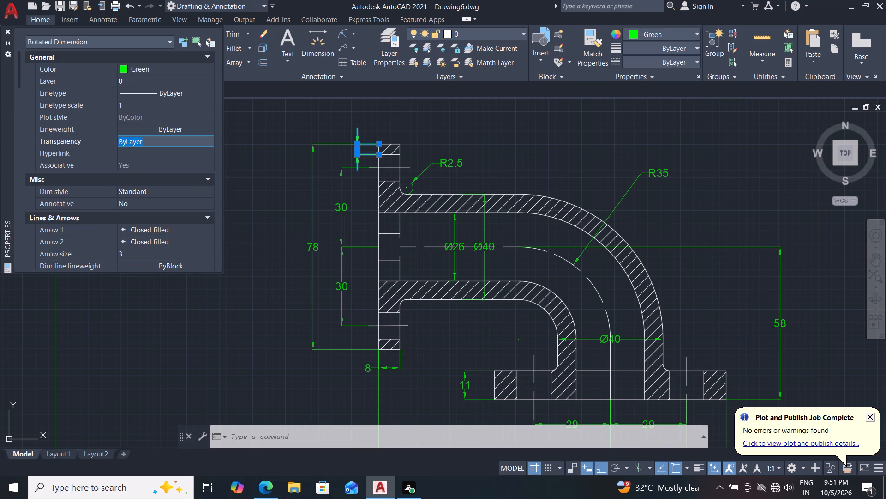
{"action": "type", "text": "30"}
{"action": "key", "text": "Return"}
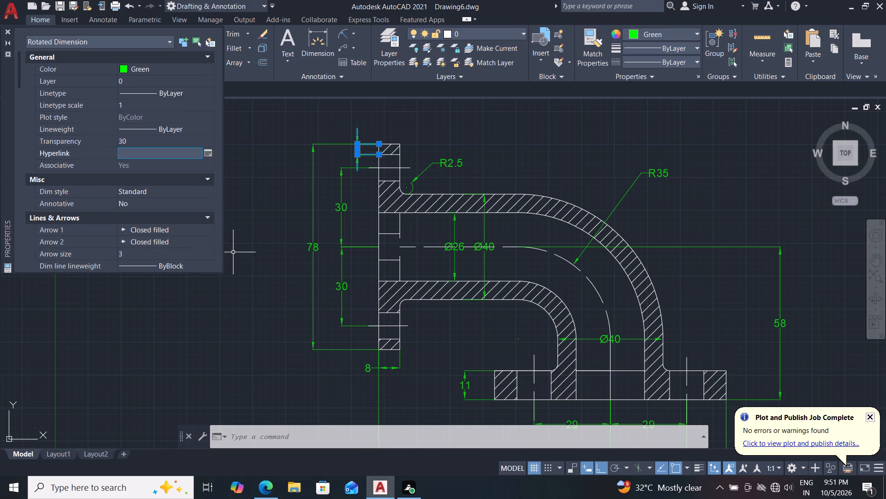
{"action": "key", "text": "Escape"}
{"action": "key", "text": "Escape"}
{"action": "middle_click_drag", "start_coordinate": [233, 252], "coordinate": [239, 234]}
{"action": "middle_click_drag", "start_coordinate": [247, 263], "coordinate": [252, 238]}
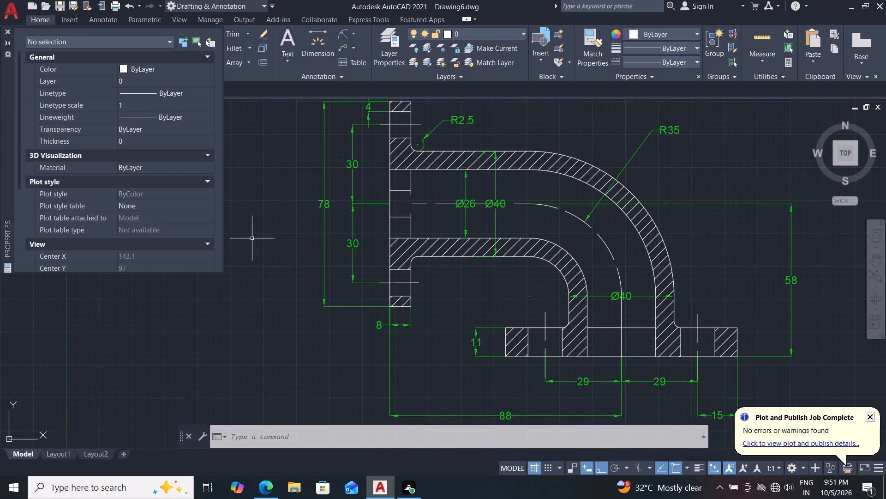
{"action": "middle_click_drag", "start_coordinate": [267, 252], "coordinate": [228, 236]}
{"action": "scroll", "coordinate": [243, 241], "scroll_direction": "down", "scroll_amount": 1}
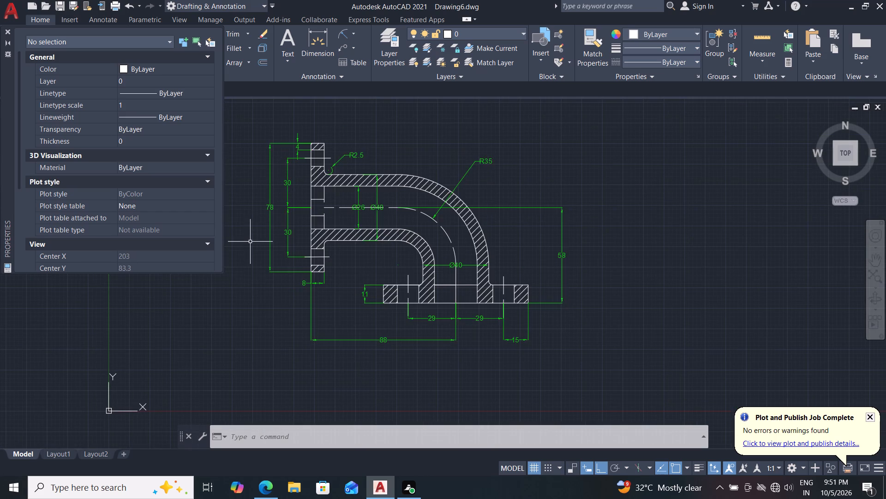
Rotate the text of the 78, both 30 and the 58 vertical dimensions to 90° using dimension editing.
{"action": "middle_click_drag", "start_coordinate": [250, 242], "coordinate": [287, 242]}
{"action": "left_click", "coordinate": [8, 32]}
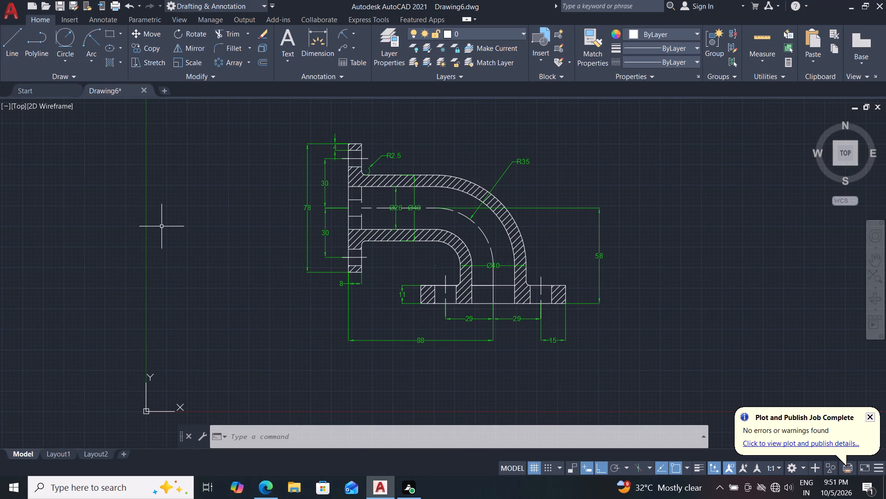
{"action": "type", "text": "ded"}
{"action": "key", "text": "Return"}
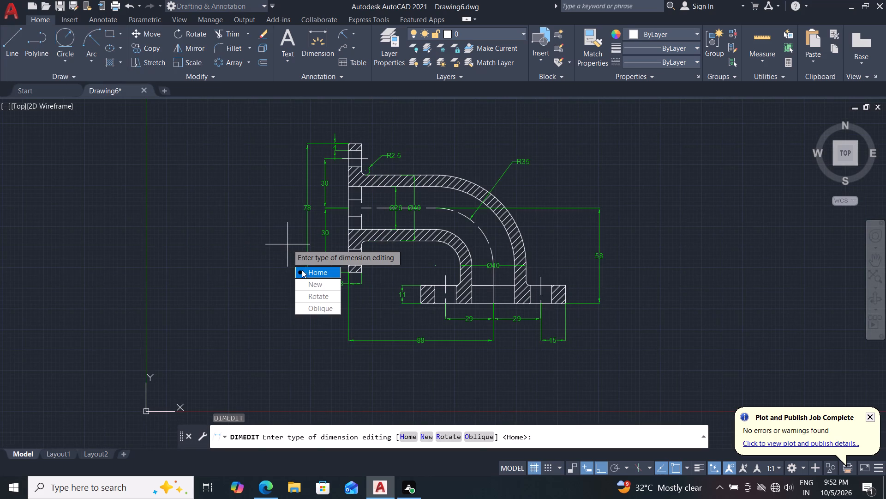
{"action": "left_click_drag", "start_coordinate": [312, 299], "coordinate": [287, 244]}
{"action": "type", "text": "90"}
{"action": "key", "text": "Return"}
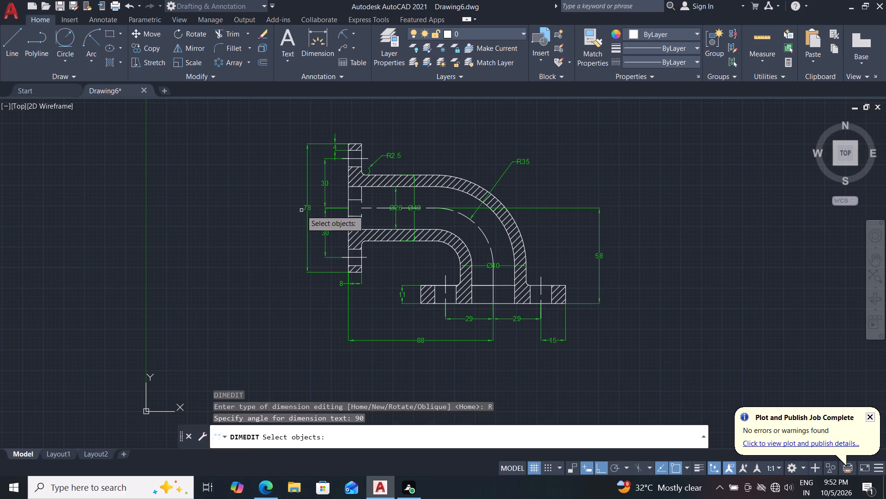
{"action": "left_click", "coordinate": [304, 209]}
{"action": "scroll", "coordinate": [293, 262], "scroll_direction": "up", "scroll_amount": 2}
{"action": "scroll", "coordinate": [335, 250], "scroll_direction": "down", "scroll_amount": 1}
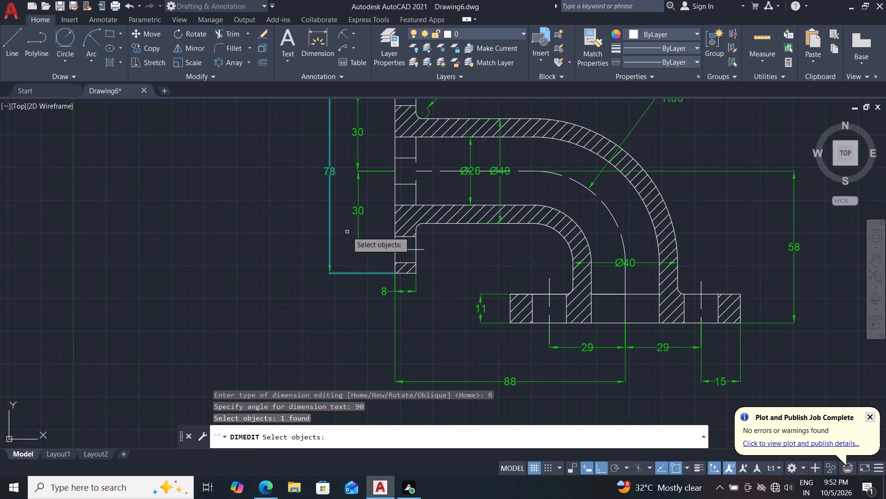
{"action": "left_click", "coordinate": [359, 213]}
{"action": "left_click", "coordinate": [359, 128]}
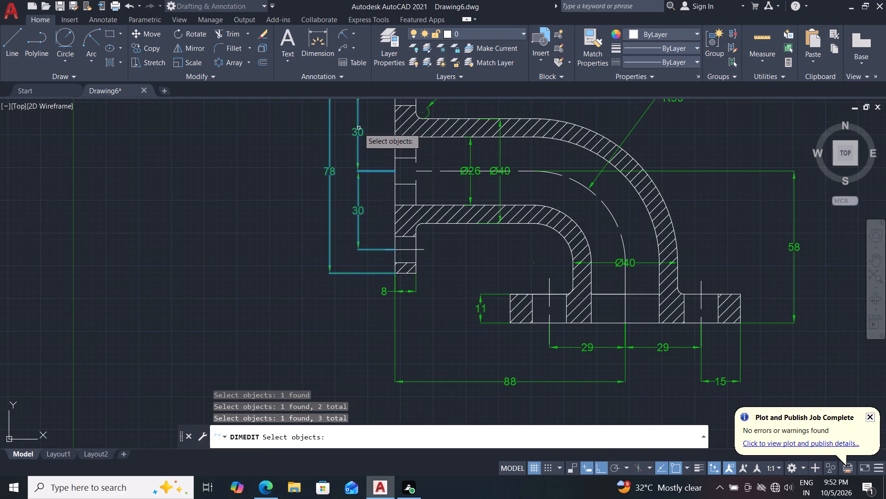
{"action": "middle_click_drag", "start_coordinate": [314, 313], "coordinate": [214, 353]}
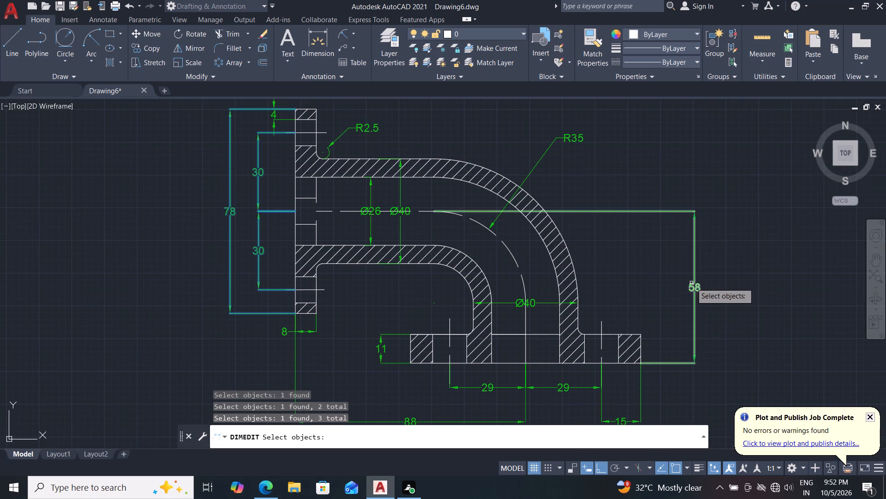
{"action": "left_click", "coordinate": [691, 283]}
{"action": "middle_click_drag", "start_coordinate": [638, 286], "coordinate": [649, 225]}
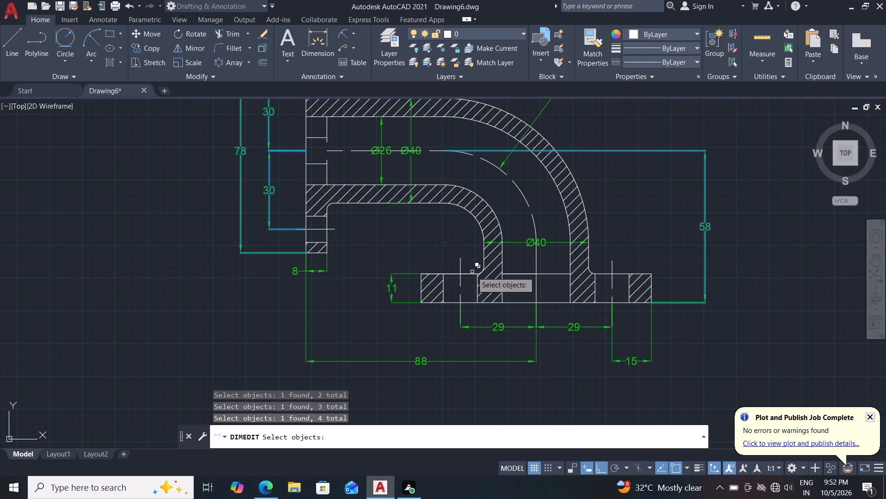
{"action": "scroll", "coordinate": [375, 247], "scroll_direction": "down", "scroll_amount": 1}
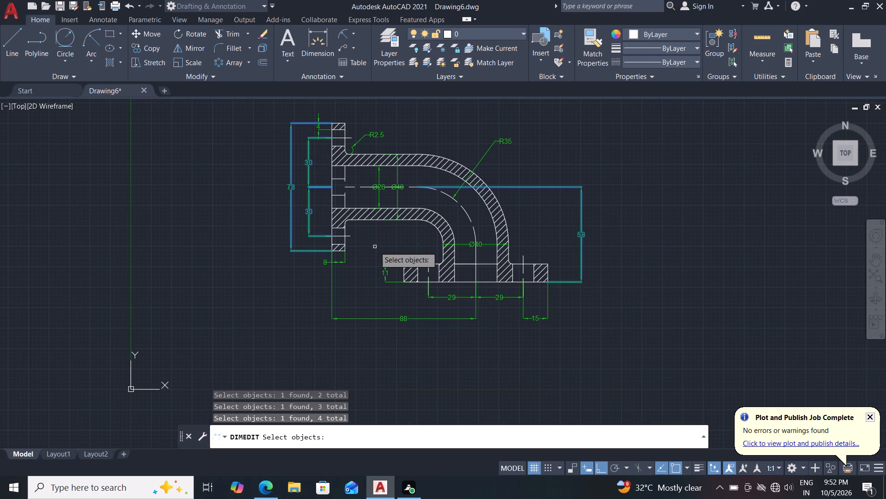
{"action": "key", "text": "Return"}
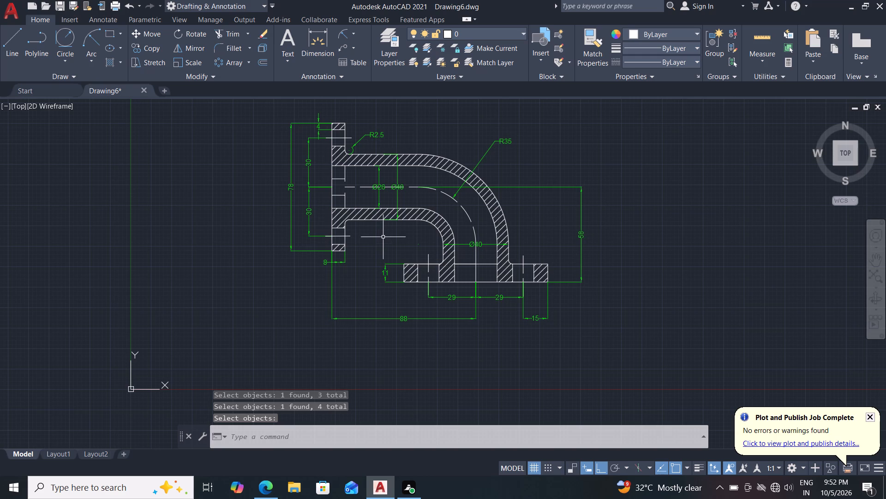
Copy the entire dimensioned pipe bend section horizontally by about 190 mm beside the original.
{"action": "middle_click_drag", "start_coordinate": [383, 237], "coordinate": [384, 224]}
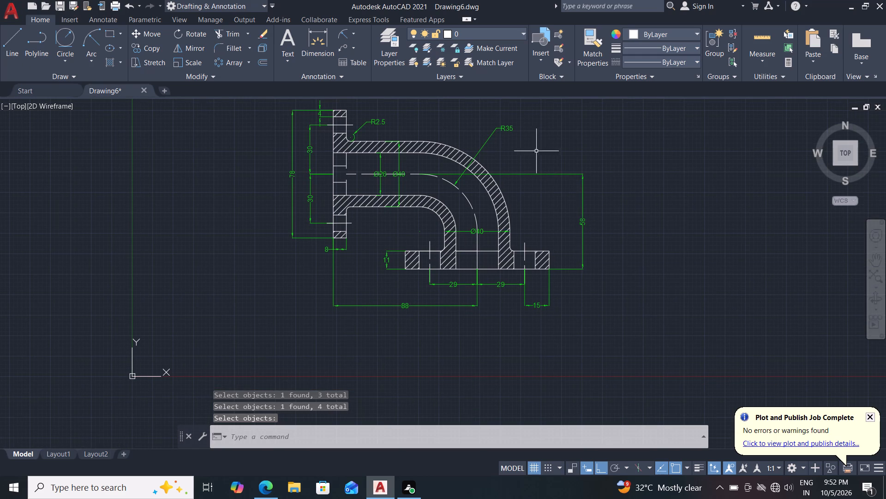
{"action": "middle_click_drag", "start_coordinate": [581, 144], "coordinate": [561, 182]}
{"action": "left_click", "coordinate": [588, 116]}
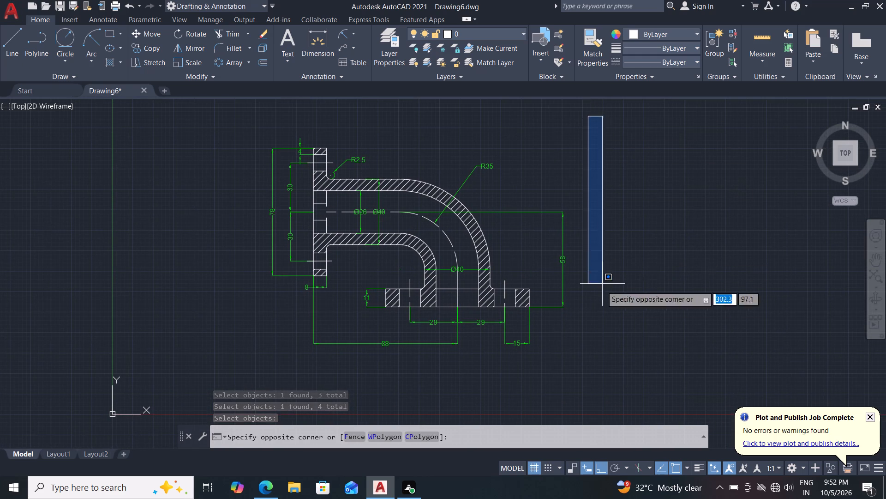
{"action": "left_click", "coordinate": [237, 358]}
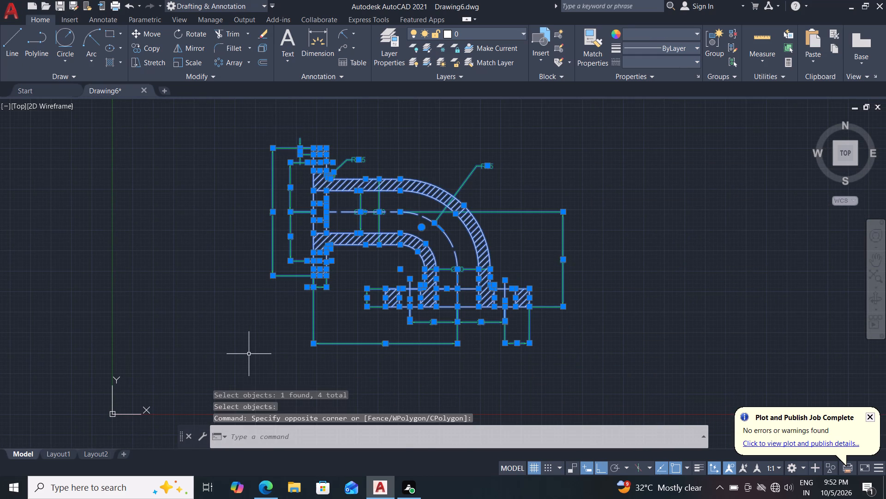
{"action": "type", "text": "co"}
{"action": "key", "text": "Return"}
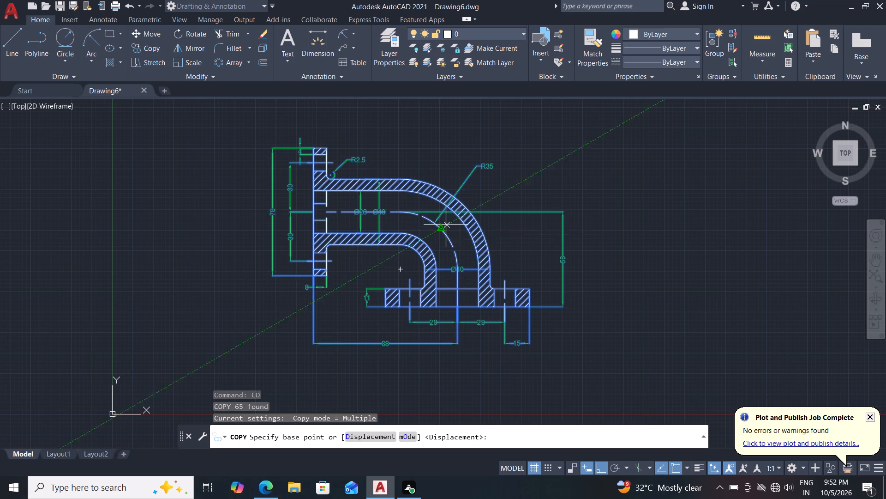
{"action": "left_click_drag", "start_coordinate": [444, 225], "coordinate": [459, 224]}
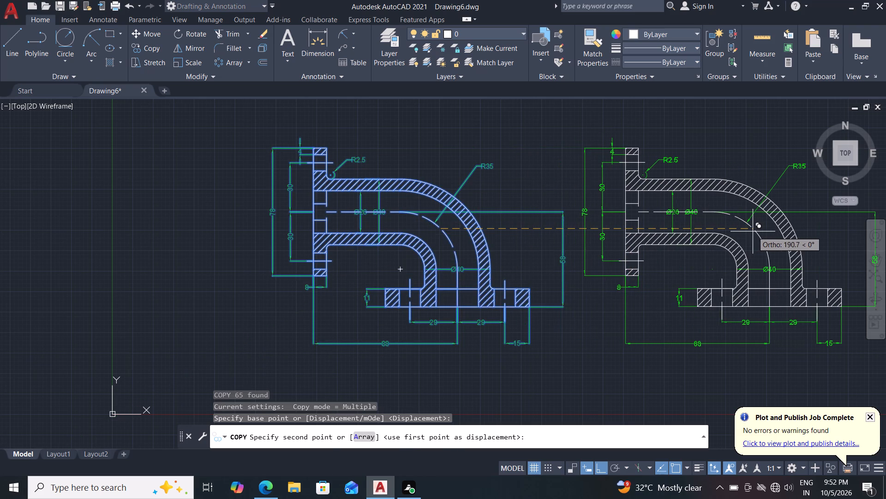
{"action": "left_click", "coordinate": [753, 231]}
{"action": "key", "text": "Escape"}
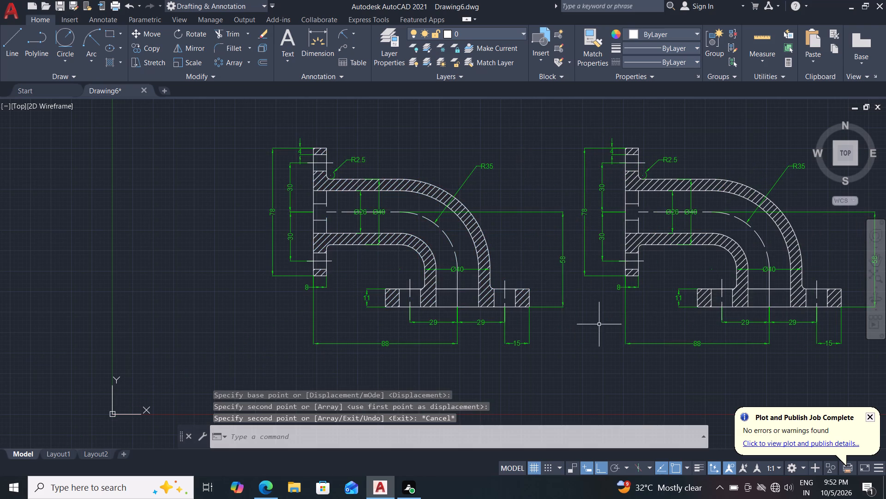
Erase the 88, both 29, 15 and 58 linear dimensions from the copied section.
{"action": "middle_click_drag", "start_coordinate": [589, 334], "coordinate": [512, 314]}
{"action": "left_click_drag", "start_coordinate": [800, 302], "coordinate": [778, 316]}
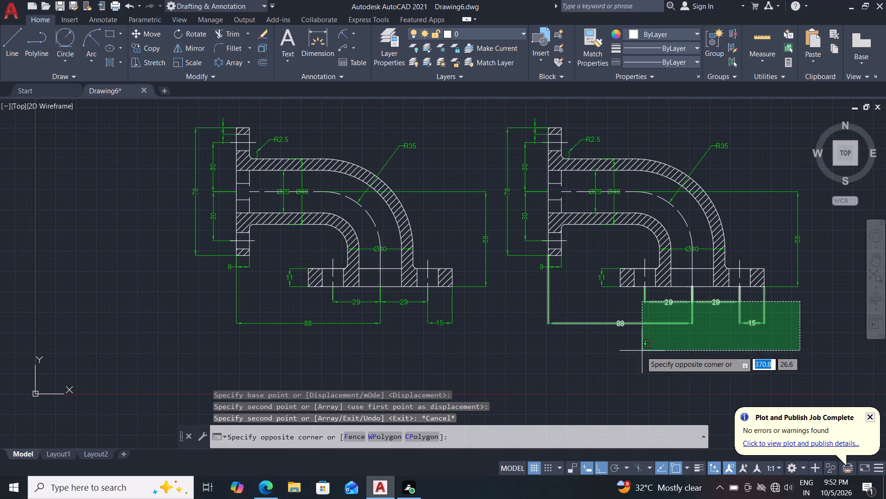
{"action": "left_click", "coordinate": [568, 363]}
{"action": "key", "text": "Delete"}
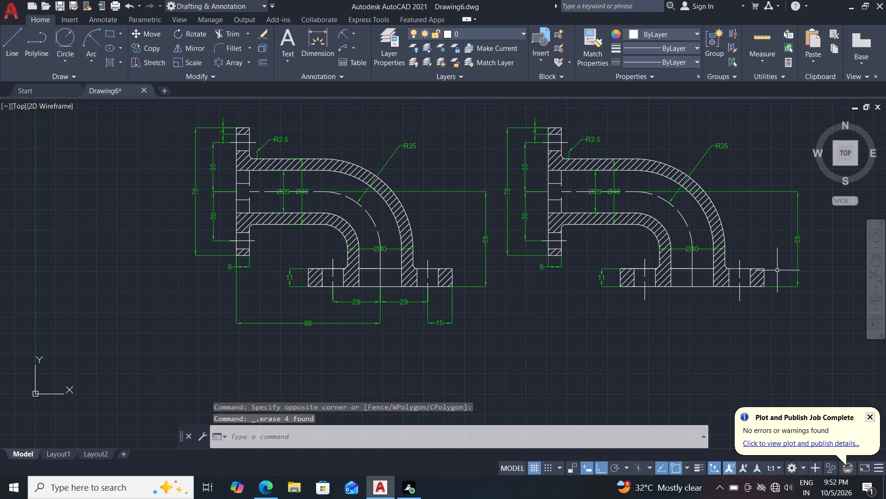
{"action": "right_click_drag", "start_coordinate": [775, 128], "coordinate": [760, 220]}
{"action": "left_click_drag", "start_coordinate": [775, 128], "coordinate": [775, 141]}
{"action": "left_click", "coordinate": [760, 220]}
{"action": "key", "text": "Delete"}
Erase the R35 bend radius dimension and the horizontal pipe's Ø40 and Ø26 diameter dimensions from the copied section.
{"action": "right_click_drag", "start_coordinate": [756, 199], "coordinate": [748, 128]}
{"action": "left_click", "coordinate": [750, 127]}
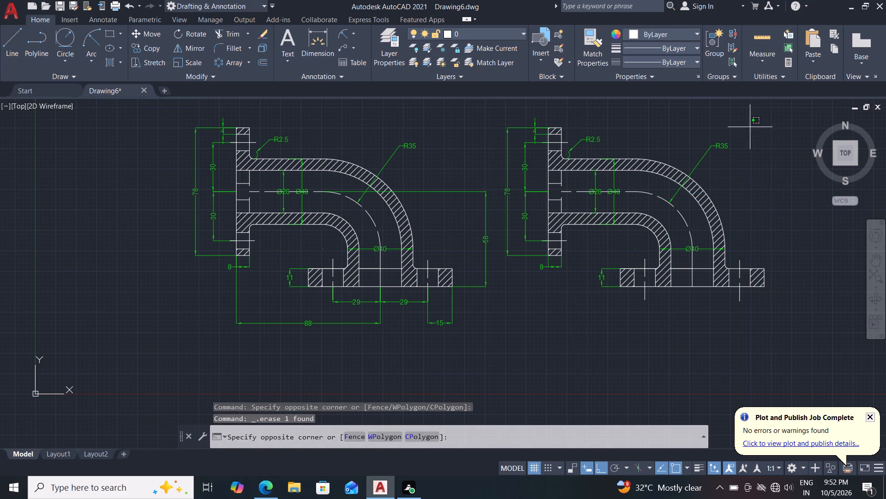
{"action": "right_click_drag", "start_coordinate": [748, 128], "coordinate": [585, 200]}
{"action": "left_click", "coordinate": [706, 152]}
{"action": "key", "text": "Delete"}
{"action": "left_click_drag", "start_coordinate": [619, 188], "coordinate": [610, 189]}
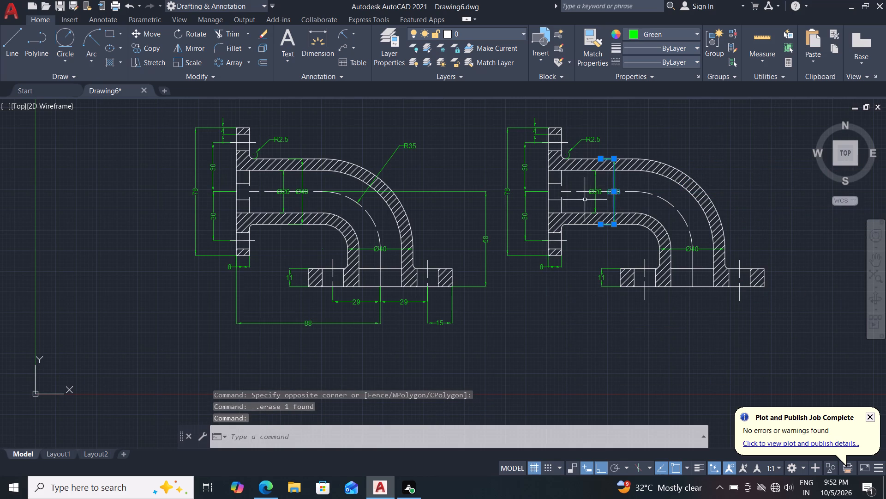
{"action": "right_click_drag", "start_coordinate": [585, 200], "coordinate": [641, 190]}
{"action": "left_click", "coordinate": [596, 197]}
{"action": "key", "text": "Delete"}
Erase the curved pipe's main centre line from the copied section.
{"action": "left_click", "coordinate": [641, 190]}
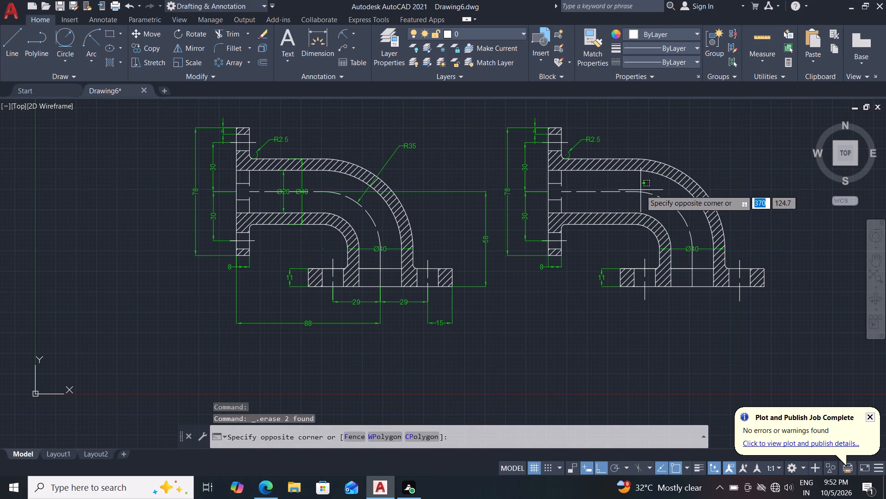
{"action": "right_click_drag", "start_coordinate": [641, 190], "coordinate": [658, 270]}
{"action": "left_click", "coordinate": [631, 195]}
{"action": "key", "text": "Delete"}
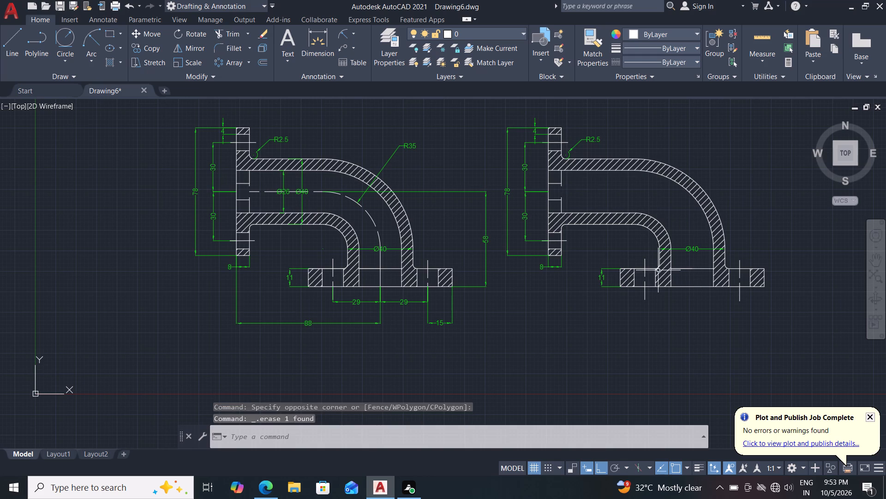
Erase the vertical pipe's Ø40 dimension and the 11 and 8 flange thickness dimensions from the copied section.
{"action": "right_click_drag", "start_coordinate": [658, 270], "coordinate": [649, 280]}
{"action": "left_click", "coordinate": [691, 244]}
{"action": "left_click", "coordinate": [687, 257]}
{"action": "key", "text": "Delete"}
{"action": "right_click_drag", "start_coordinate": [649, 280], "coordinate": [587, 281]}
{"action": "left_click", "coordinate": [606, 264]}
{"action": "left_click", "coordinate": [592, 289]}
{"action": "key", "text": "Delete"}
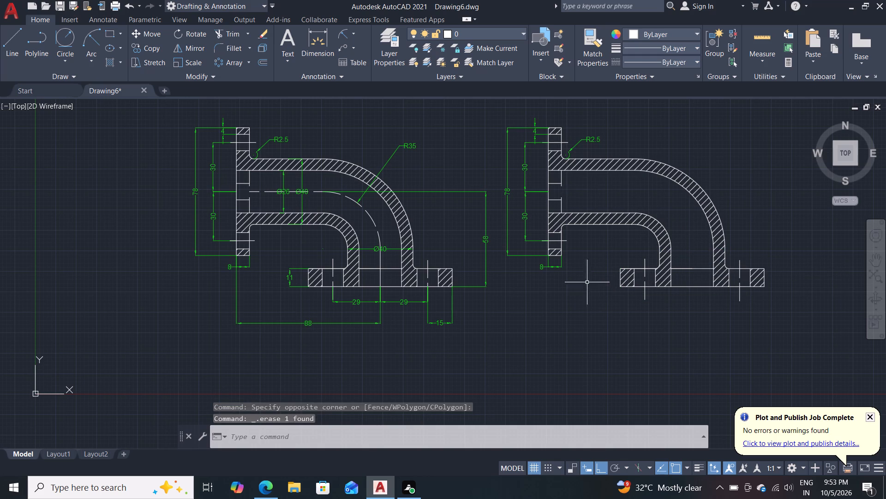
{"action": "right_click_drag", "start_coordinate": [587, 281], "coordinate": [537, 119]}
{"action": "left_click_drag", "start_coordinate": [577, 267], "coordinate": [570, 267]}
{"action": "left_click", "coordinate": [535, 270]}
{"action": "key", "text": "Delete"}
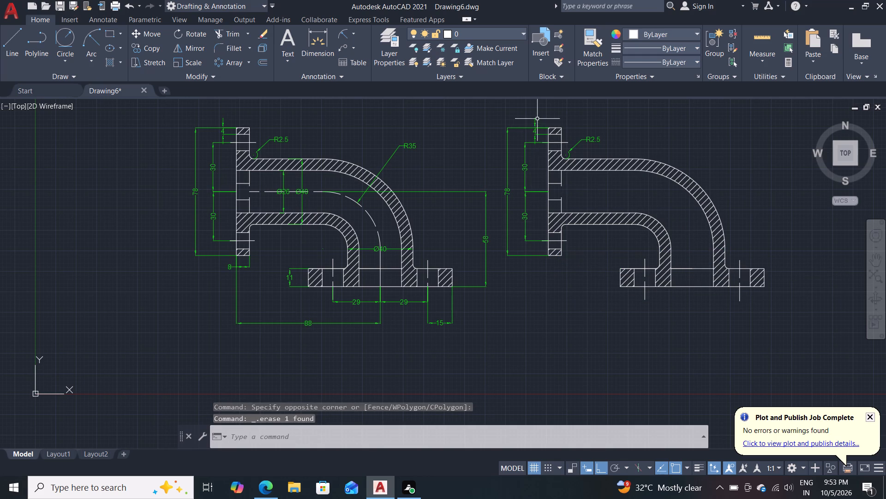
Erase the end flange's 78, both 30, 4 and R2.5 dimensions from the copied section.
{"action": "right_click_drag", "start_coordinate": [537, 119], "coordinate": [593, 139]}
{"action": "left_click", "coordinate": [537, 119]}
{"action": "left_click", "coordinate": [517, 296]}
{"action": "key", "text": "Delete"}
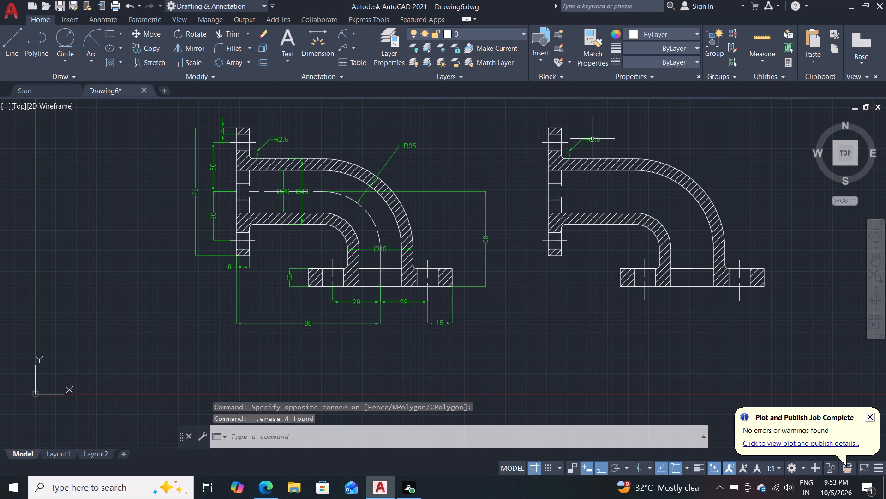
{"action": "right_click_drag", "start_coordinate": [593, 139], "coordinate": [582, 278]}
{"action": "left_click", "coordinate": [586, 140]}
{"action": "key", "text": "Delete"}
{"action": "scroll", "coordinate": [579, 274], "scroll_direction": "up", "scroll_amount": 1}
{"action": "key", "text": "Escape"}
{"action": "key", "text": "Escape"}
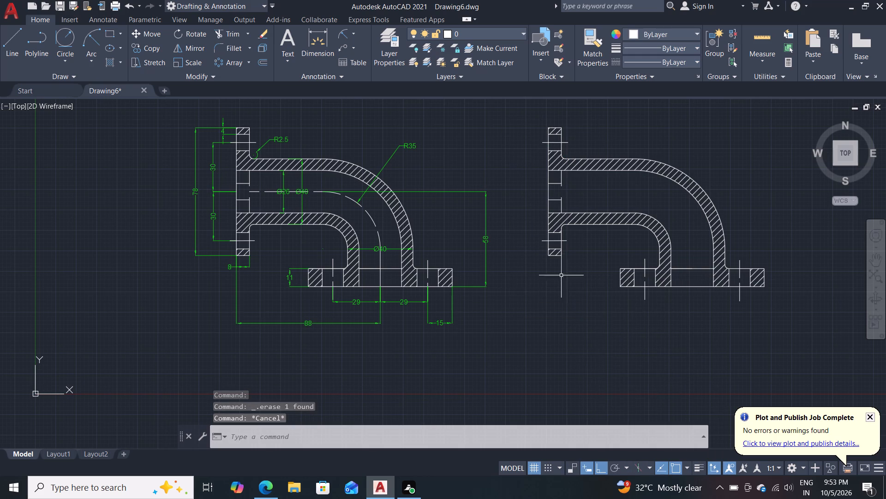
Set the lower hole centre line of the copied end flange to the dashed ACAD_ linetype.
{"action": "scroll", "coordinate": [571, 259], "scroll_direction": "up", "scroll_amount": 1}
{"action": "left_click", "coordinate": [545, 229]}
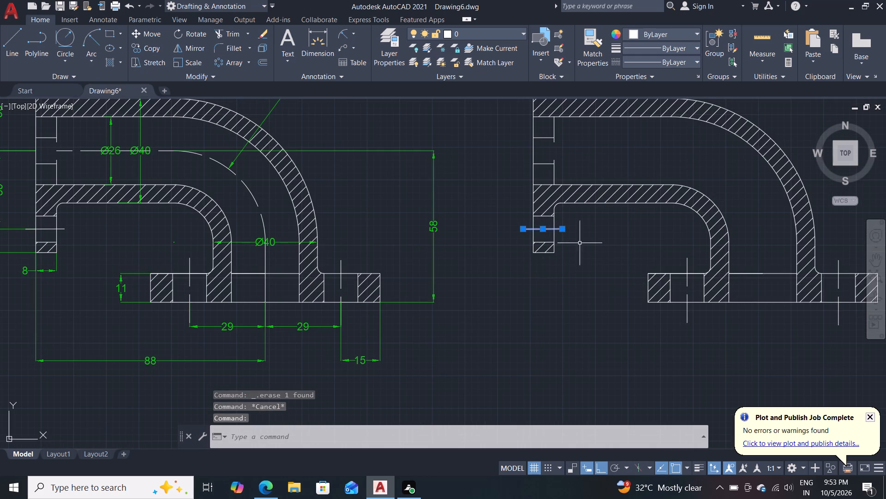
{"action": "left_click", "coordinate": [662, 60]}
{"action": "left_click", "coordinate": [645, 105]}
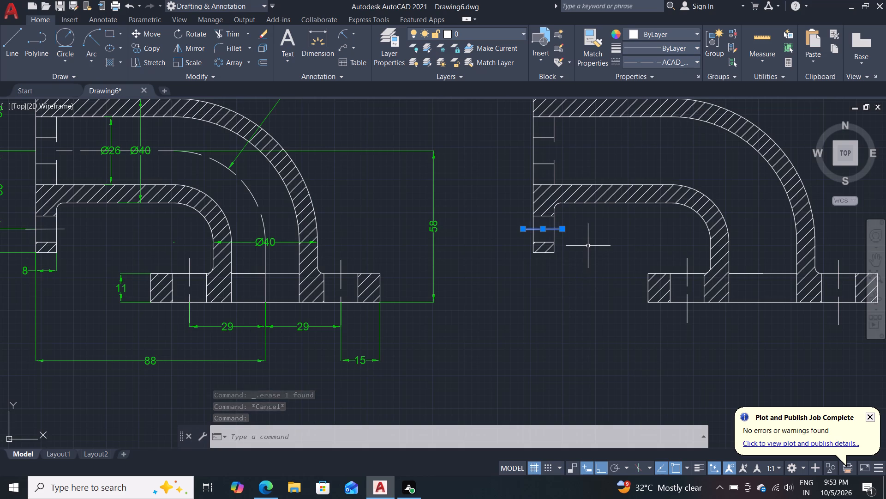
{"action": "key", "text": "Escape"}
Stretch both ends of the copied end flange's lower hole centre line outward to a length of about 28 mm.
{"action": "middle_click_drag", "start_coordinate": [581, 292], "coordinate": [569, 371]}
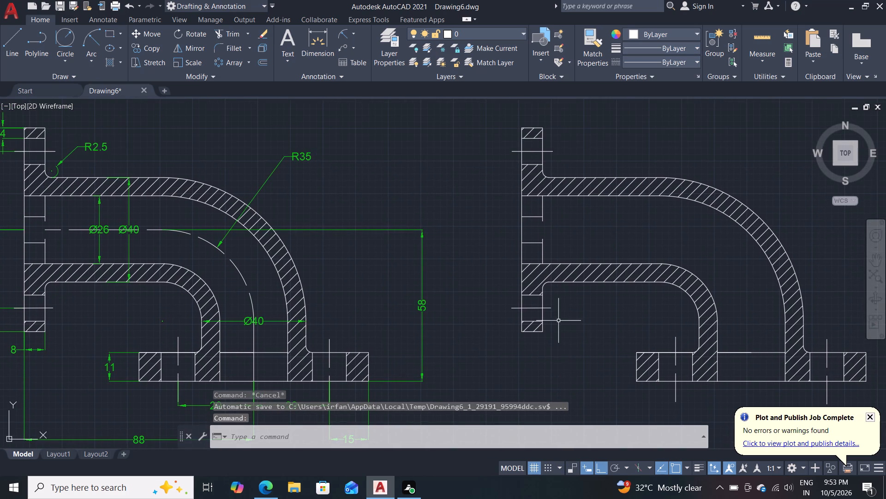
{"action": "left_click", "coordinate": [549, 309]}
{"action": "left_click_drag", "start_coordinate": [553, 309], "coordinate": [560, 309]}
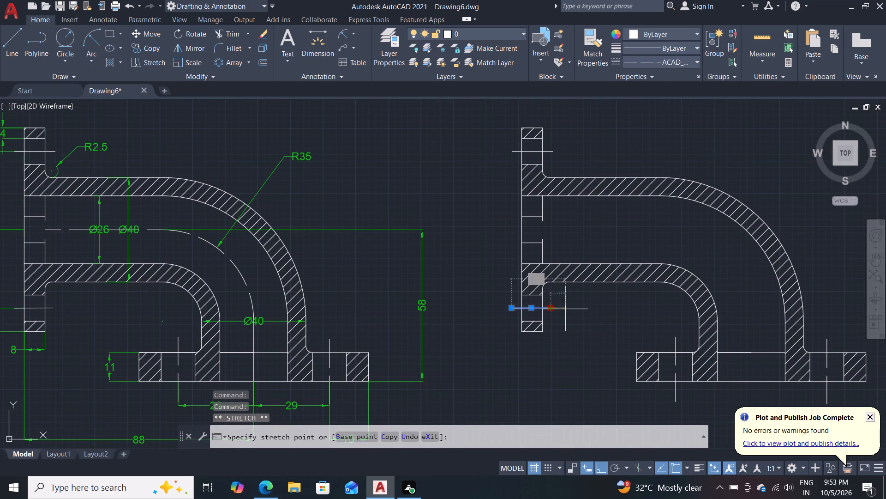
{"action": "left_click", "coordinate": [565, 309]}
{"action": "left_click_drag", "start_coordinate": [513, 309], "coordinate": [497, 308]}
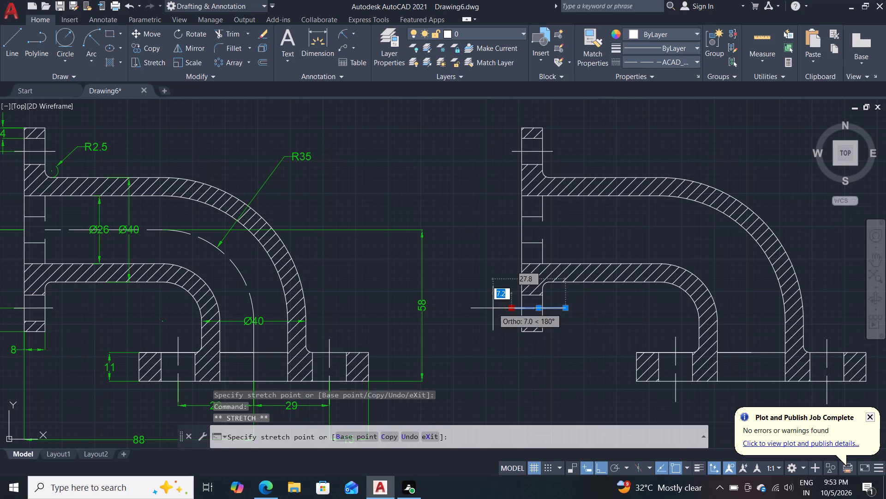
{"action": "left_click", "coordinate": [493, 308]}
{"action": "key", "text": "Escape"}
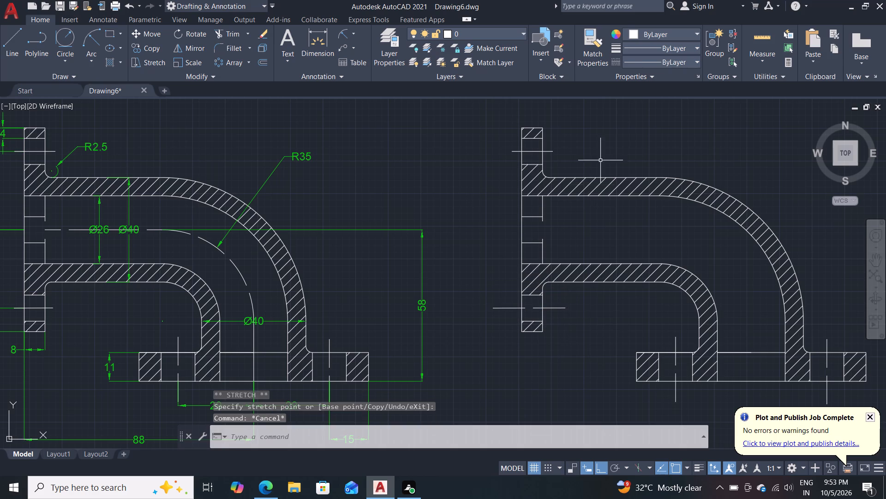
Stretch both ends of the copied end flange's upper hole centre line outward and set its linetype to ACAD_ISO02W100.
{"action": "middle_click_drag", "start_coordinate": [601, 161], "coordinate": [601, 223]}
{"action": "left_click", "coordinate": [550, 212]}
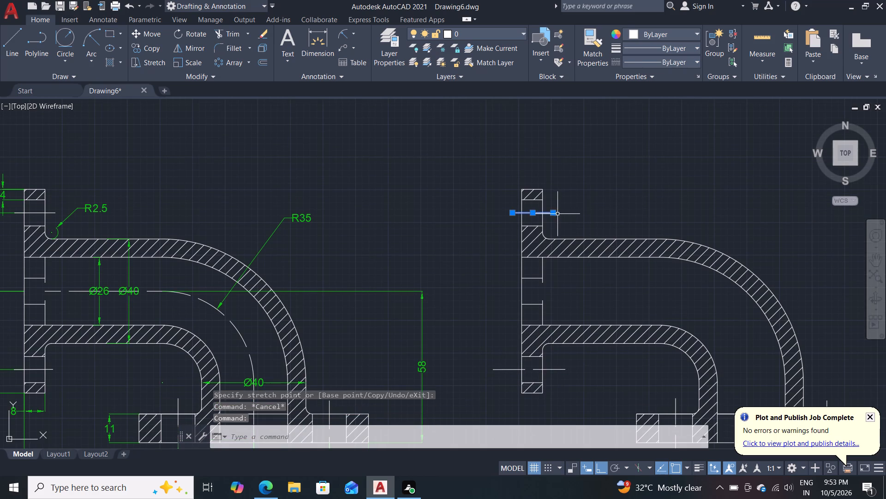
{"action": "left_click_drag", "start_coordinate": [555, 214], "coordinate": [560, 215]}
{"action": "left_click", "coordinate": [571, 216]}
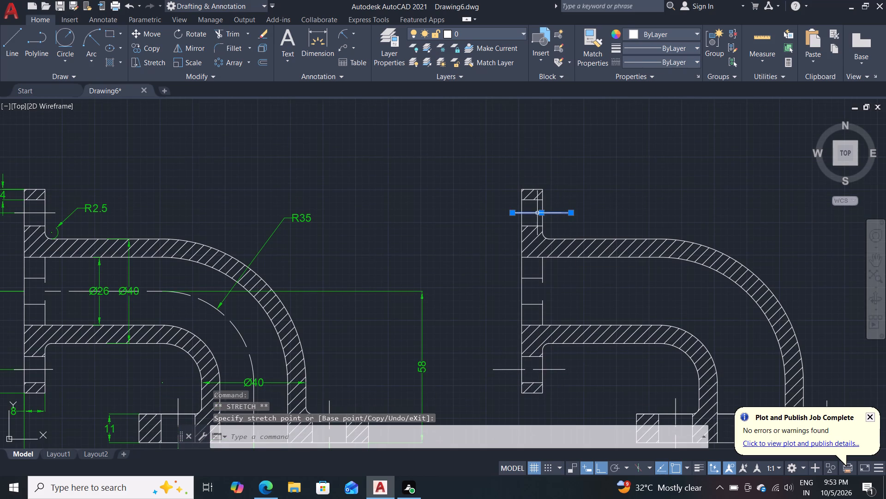
{"action": "left_click_drag", "start_coordinate": [512, 212], "coordinate": [498, 212]}
{"action": "left_click", "coordinate": [485, 212]}
{"action": "left_click", "coordinate": [664, 62]}
{"action": "left_click", "coordinate": [653, 104]}
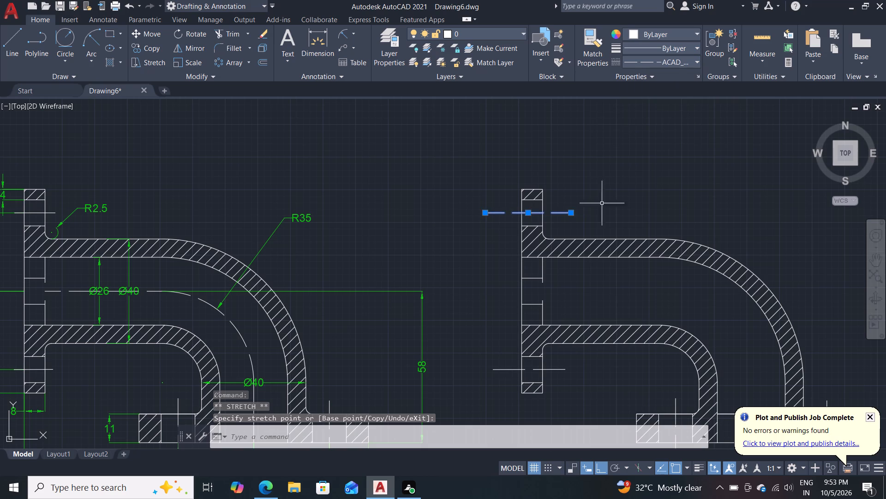
{"action": "key", "text": "Escape"}
Set both hole centre lines of the dimensioned section's end flange to the ACAD_ISO02W100 linetype.
{"action": "middle_click_drag", "start_coordinate": [464, 318], "coordinate": [554, 271]}
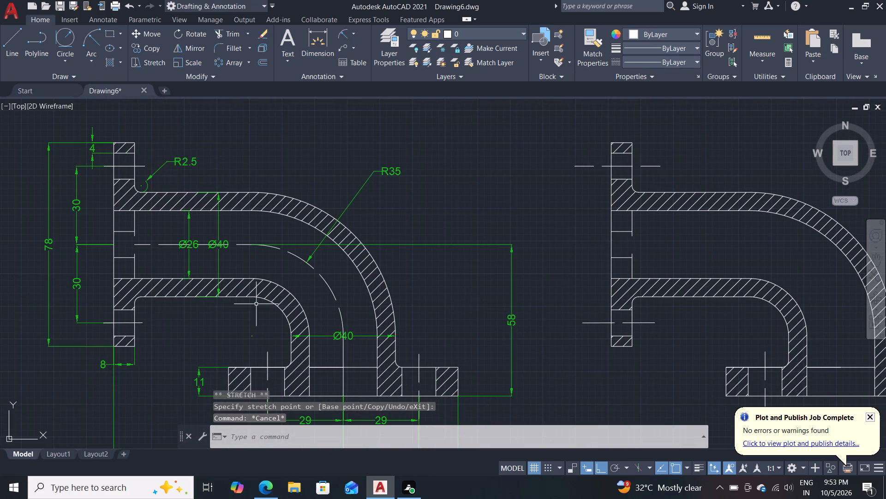
{"action": "middle_click_drag", "start_coordinate": [155, 345], "coordinate": [204, 346]}
{"action": "left_click", "coordinate": [191, 324]}
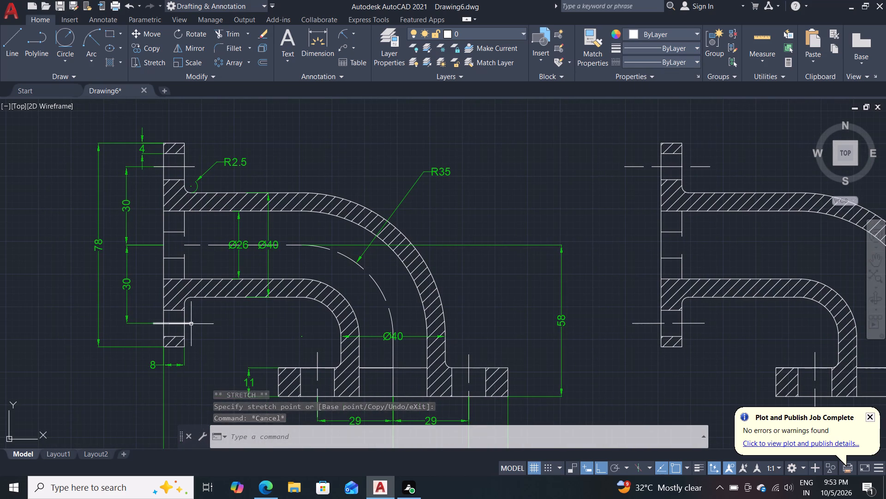
{"action": "left_click", "coordinate": [192, 167]}
{"action": "left_click", "coordinate": [683, 58]}
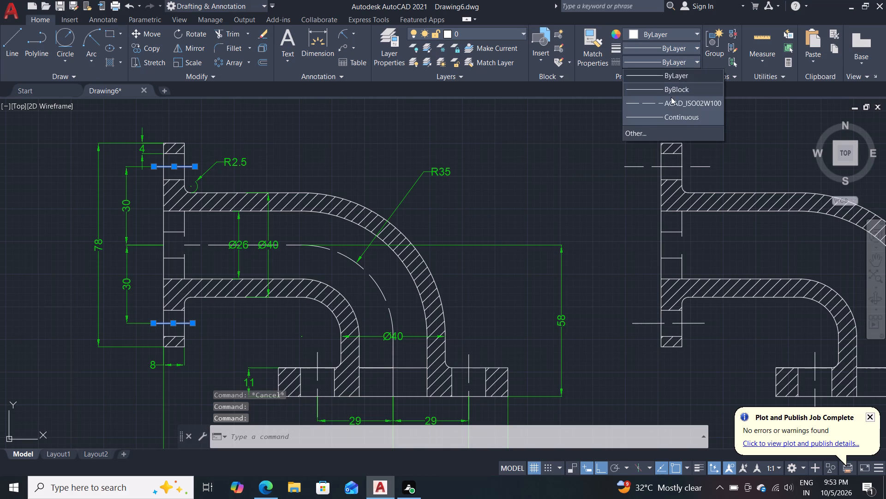
{"action": "left_click", "coordinate": [665, 103]}
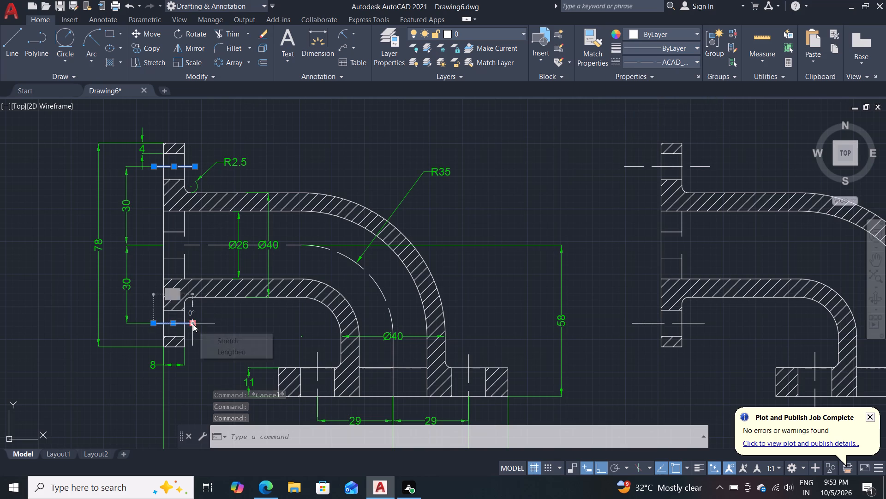
Stretch the pipe-side ends of the dimensioned end flange's two hole centre lines outward, the upper one to about 26.3 mm long.
{"action": "left_click_drag", "start_coordinate": [193, 324], "coordinate": [203, 326]}
{"action": "left_click", "coordinate": [214, 327]}
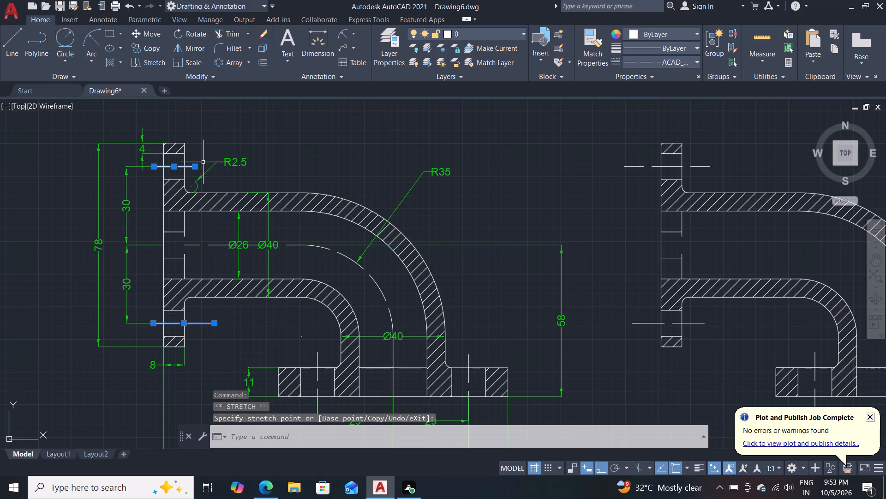
{"action": "left_click", "coordinate": [197, 166]}
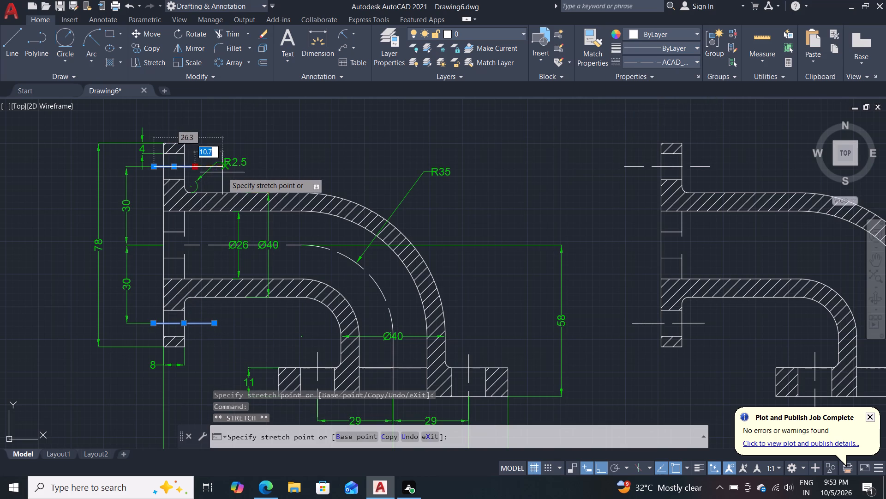
{"action": "left_click", "coordinate": [222, 172]}
{"action": "key", "text": "Escape"}
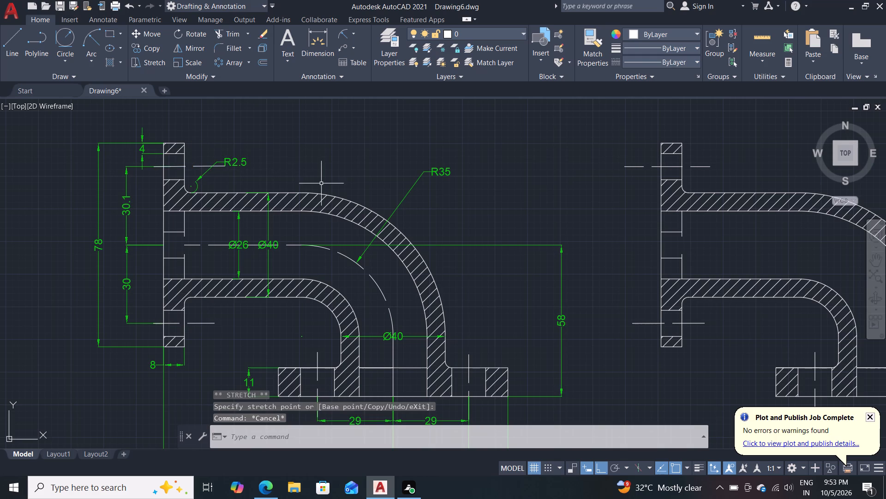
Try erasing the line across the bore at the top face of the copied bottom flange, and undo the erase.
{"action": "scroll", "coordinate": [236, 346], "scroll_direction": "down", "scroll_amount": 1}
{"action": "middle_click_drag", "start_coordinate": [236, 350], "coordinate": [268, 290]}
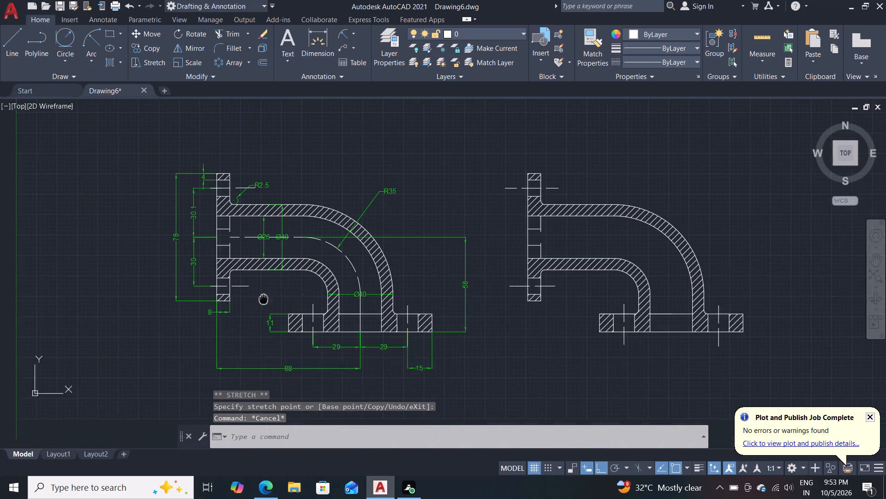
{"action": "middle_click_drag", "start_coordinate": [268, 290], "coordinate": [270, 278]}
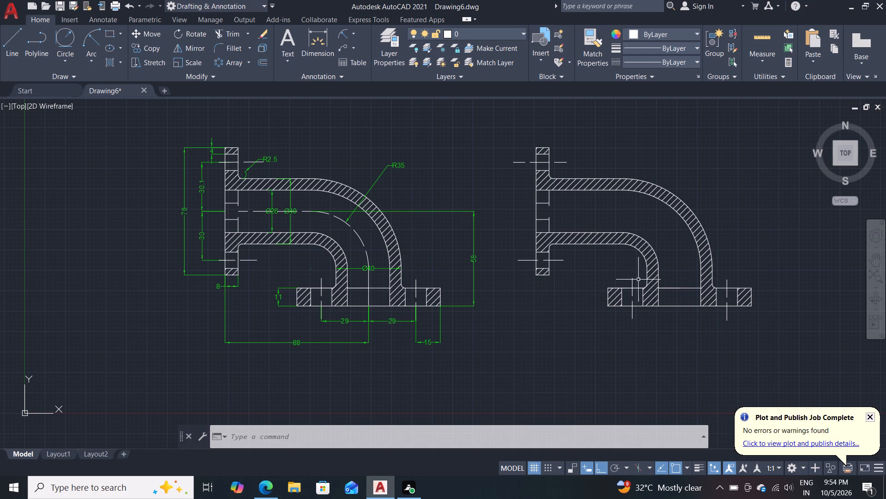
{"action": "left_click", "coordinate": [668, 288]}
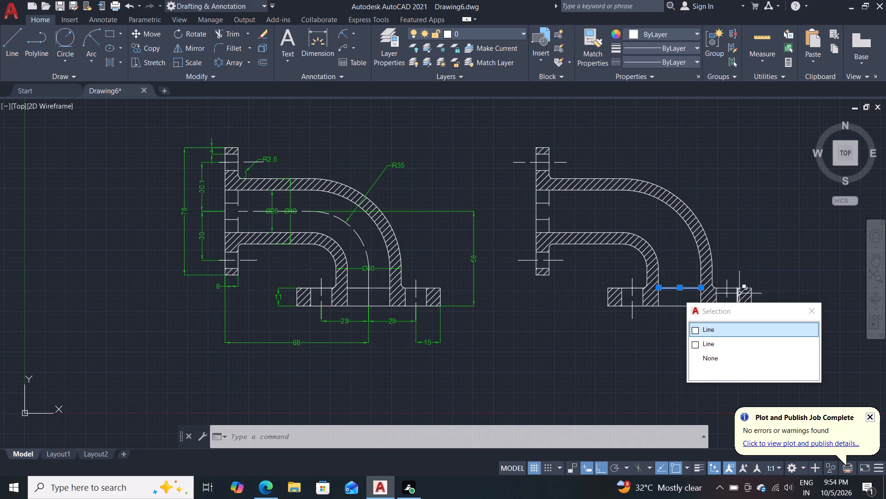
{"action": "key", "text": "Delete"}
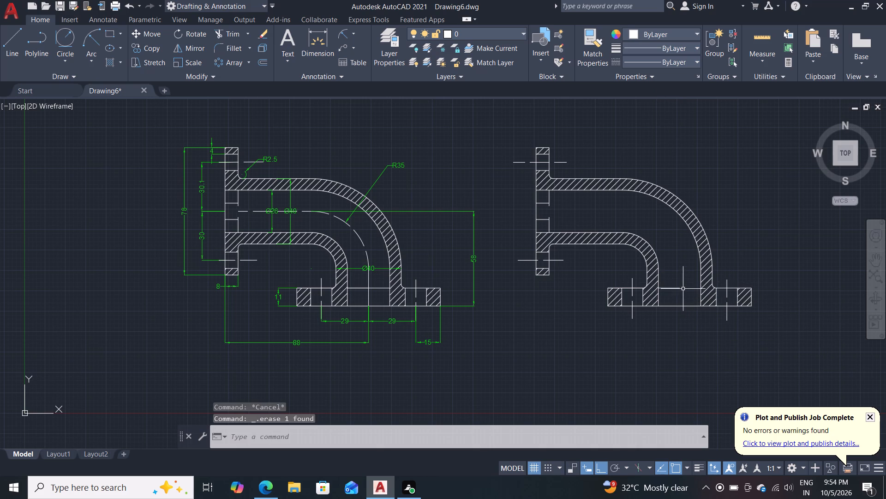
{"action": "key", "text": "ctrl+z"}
Erase the second of the two overlapping lines across the bore at the copied bottom flange's top face.
{"action": "left_click", "coordinate": [674, 289]}
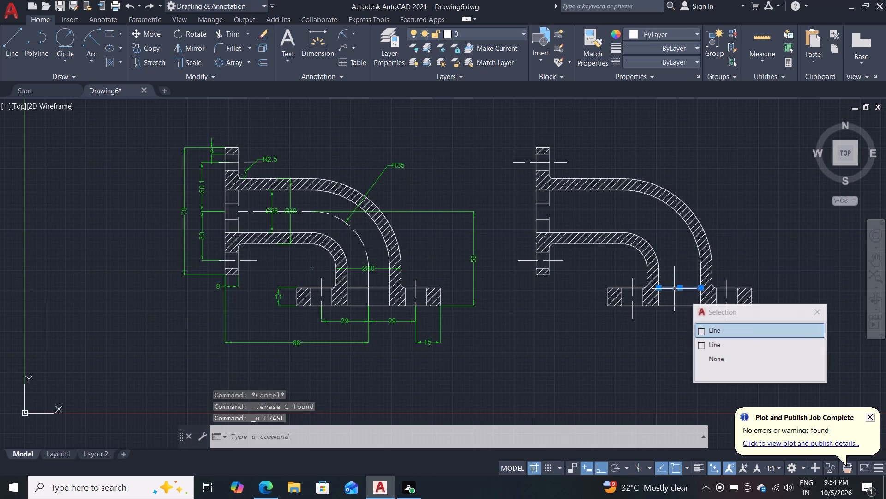
{"action": "left_click", "coordinate": [699, 345]}
{"action": "key", "text": "Delete"}
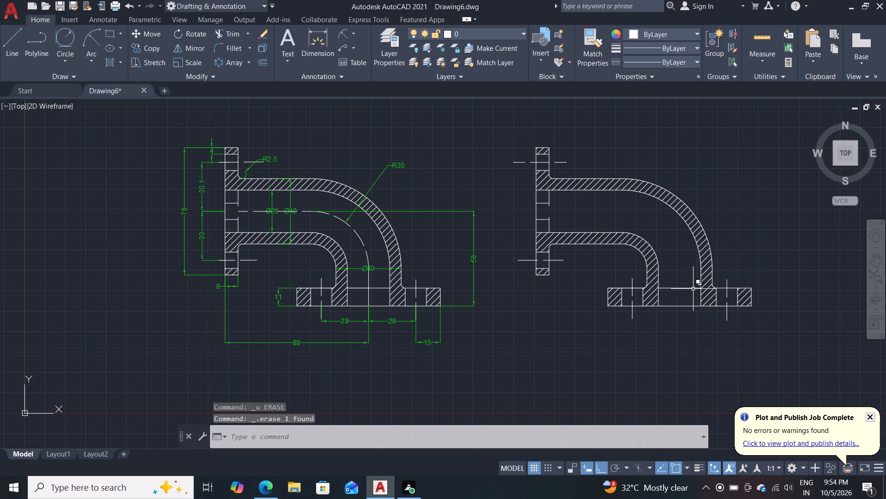
Set the remaining bore line at the copied bottom flange's top face to the ACAD_ISO02W100 linetype.
{"action": "left_click", "coordinate": [679, 288]}
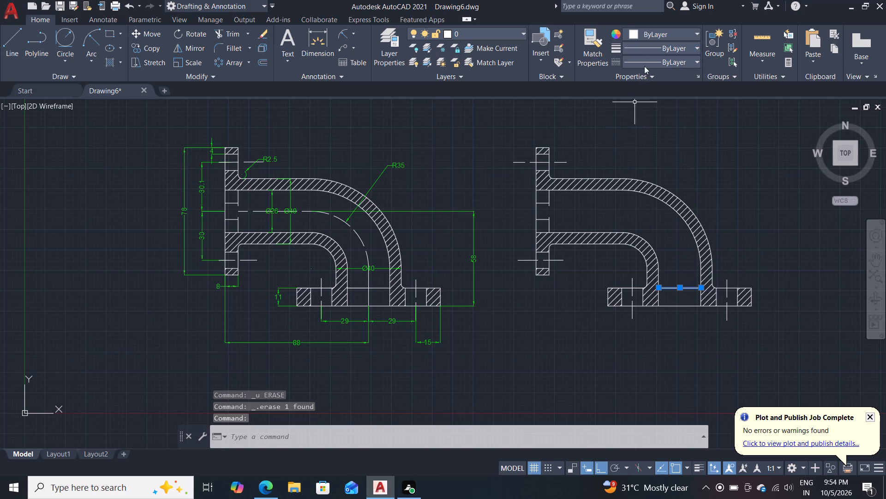
{"action": "left_click", "coordinate": [650, 61]}
{"action": "left_click", "coordinate": [645, 100]}
{"action": "key", "text": "Escape"}
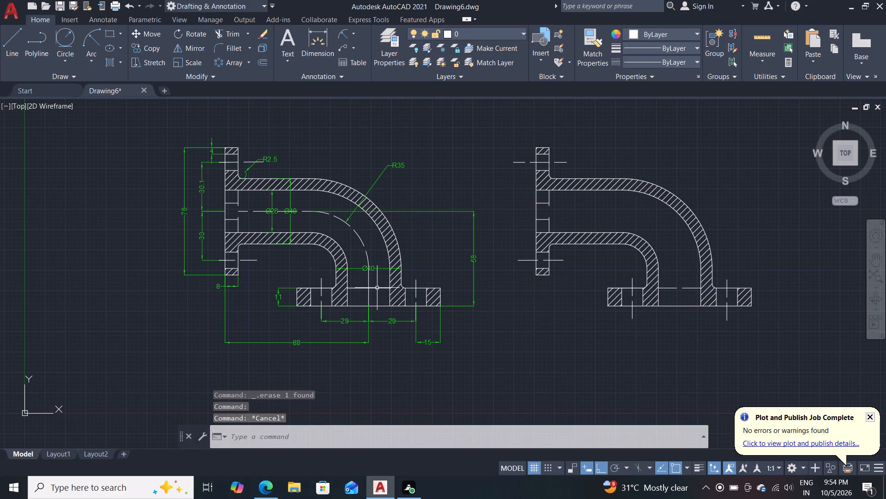
Set the bore line at the top face of the dimensioned section's bottom flange to the ACAD_ISO02W100 linetype.
{"action": "left_click", "coordinate": [377, 288]}
{"action": "left_click", "coordinate": [663, 59]}
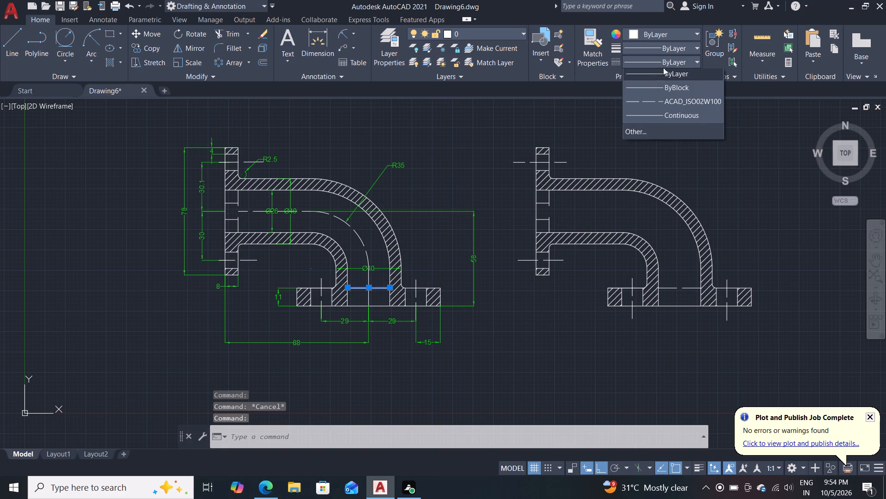
{"action": "left_click", "coordinate": [658, 106]}
{"action": "key", "text": "Escape"}
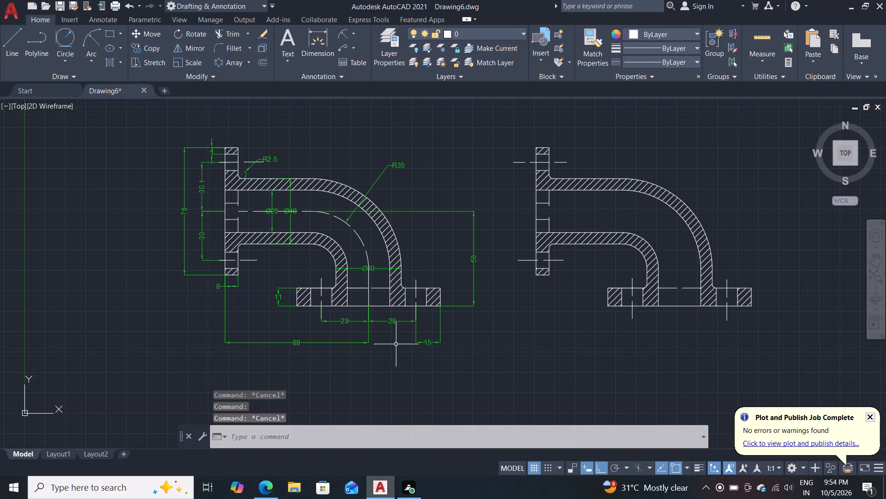
Erase the shorter overlapping line across the bore at the dimensioned bottom flange's top face.
{"action": "scroll", "coordinate": [380, 336], "scroll_direction": "up", "scroll_amount": 1}
{"action": "left_click", "coordinate": [344, 259]}
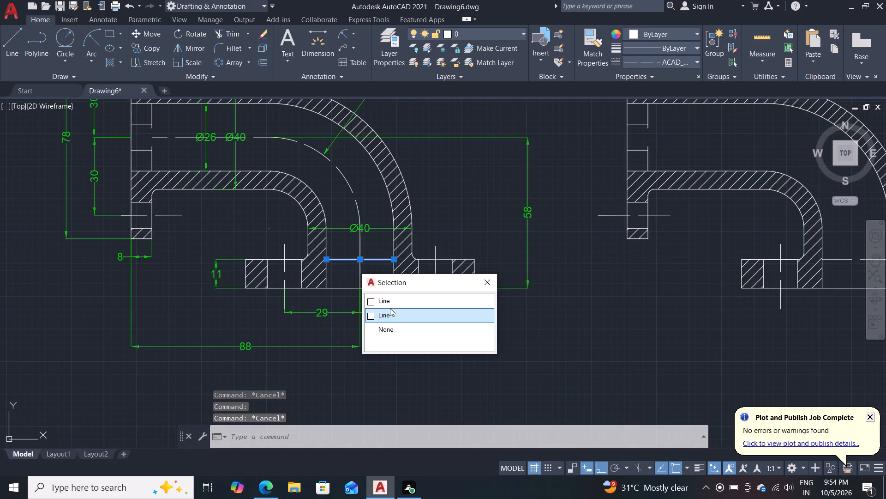
{"action": "left_click", "coordinate": [390, 308]}
{"action": "left_click", "coordinate": [404, 311]}
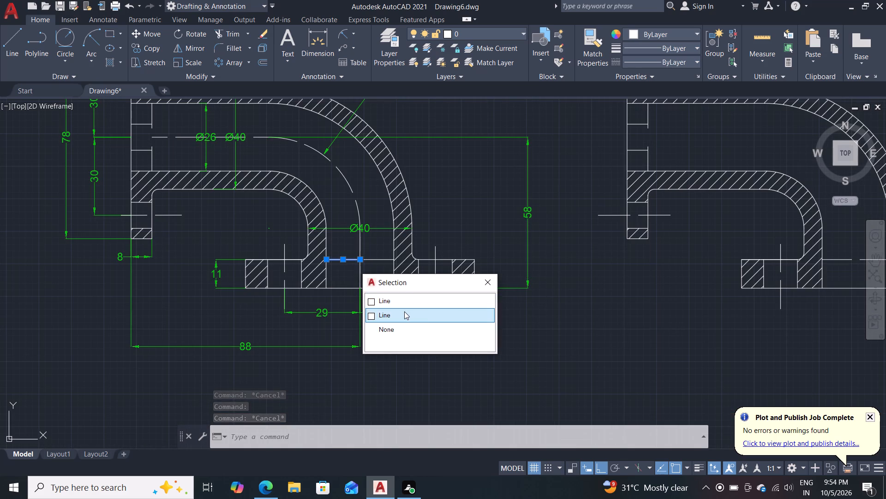
{"action": "key", "text": "Delete"}
Frame both sections in view and save the drawing as 05-10-14 in the Documents folder.
{"action": "scroll", "coordinate": [557, 310], "scroll_direction": "down", "scroll_amount": 1}
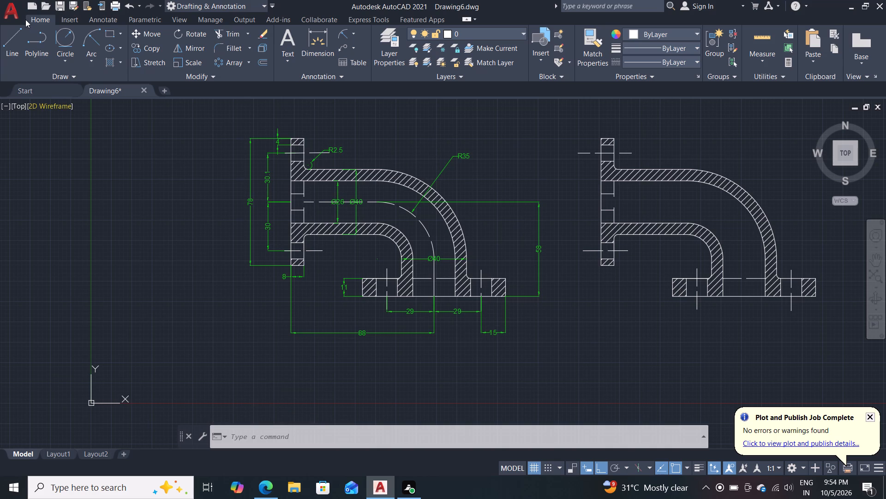
{"action": "middle_click_drag", "start_coordinate": [551, 285], "coordinate": [481, 292]}
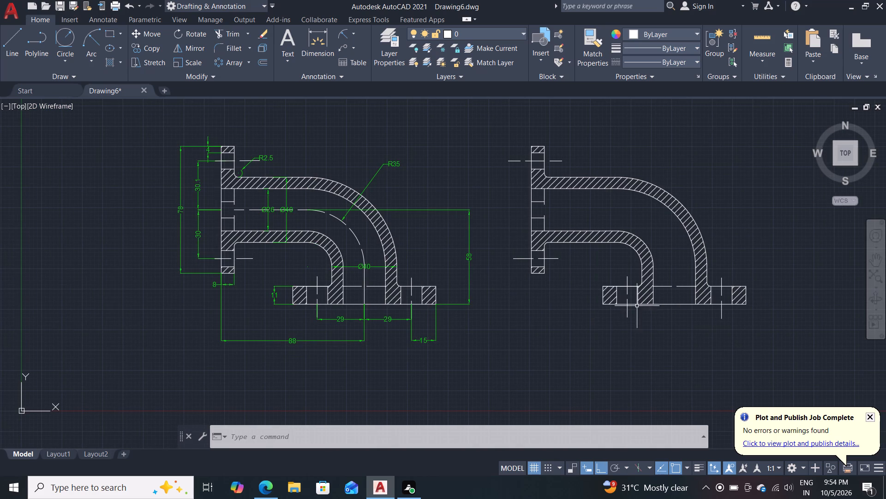
{"action": "middle_click_drag", "start_coordinate": [671, 343], "coordinate": [638, 338]}
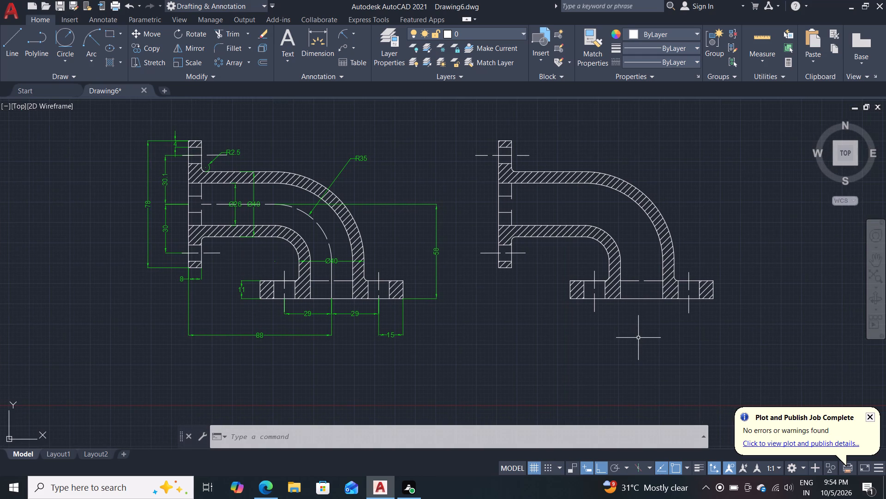
{"action": "middle_click_drag", "start_coordinate": [638, 336], "coordinate": [630, 355]}
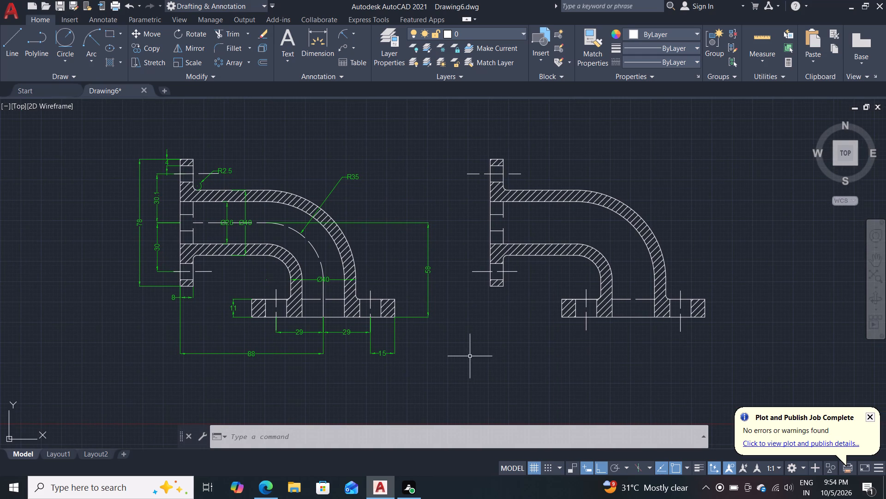
{"action": "middle_click_drag", "start_coordinate": [469, 356], "coordinate": [479, 367]}
{"action": "left_click", "coordinate": [5, 13]}
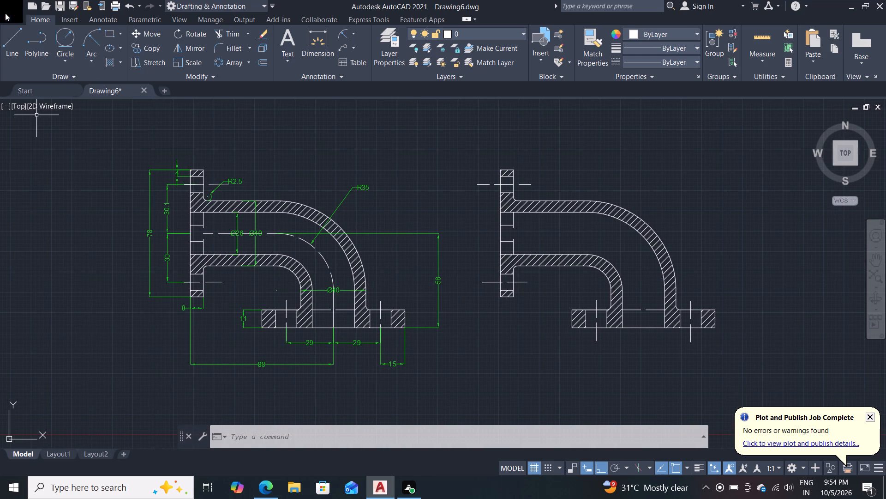
{"action": "left_click", "coordinate": [51, 149]}
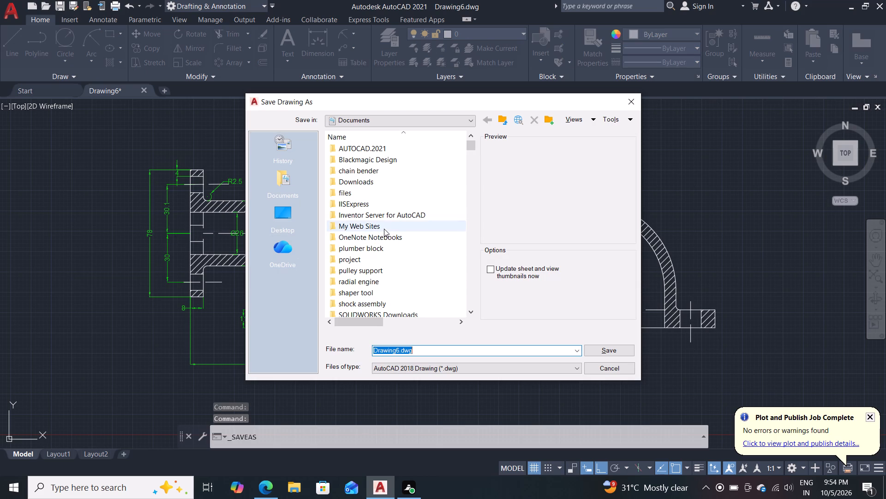
{"action": "type", "text": "05"}
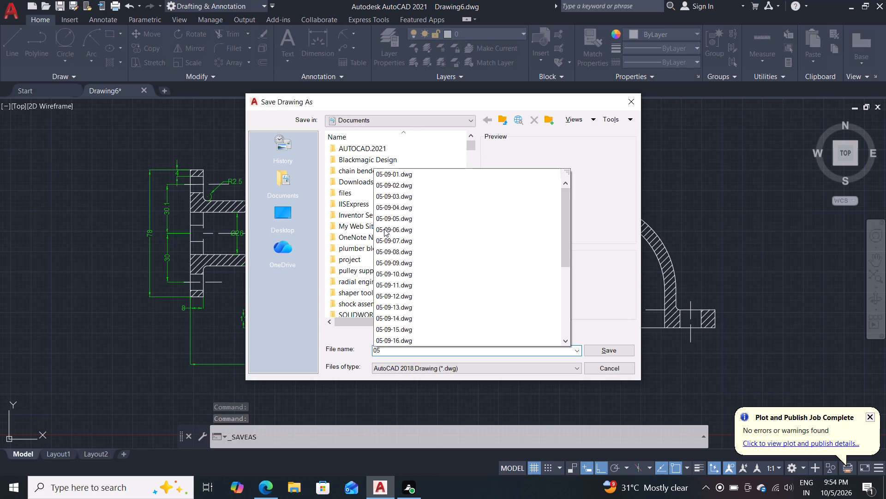
{"action": "type", "text": "-10"}
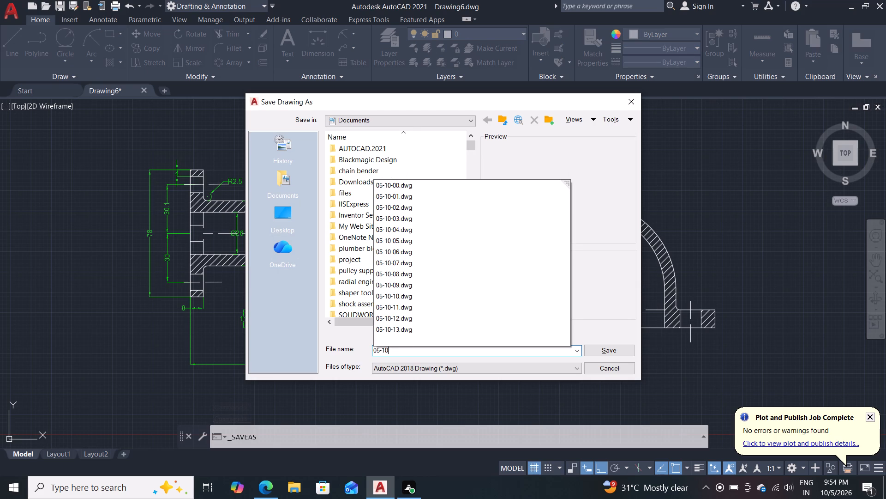
{"action": "key", "text": "minus"}
{"action": "key", "text": "1"}
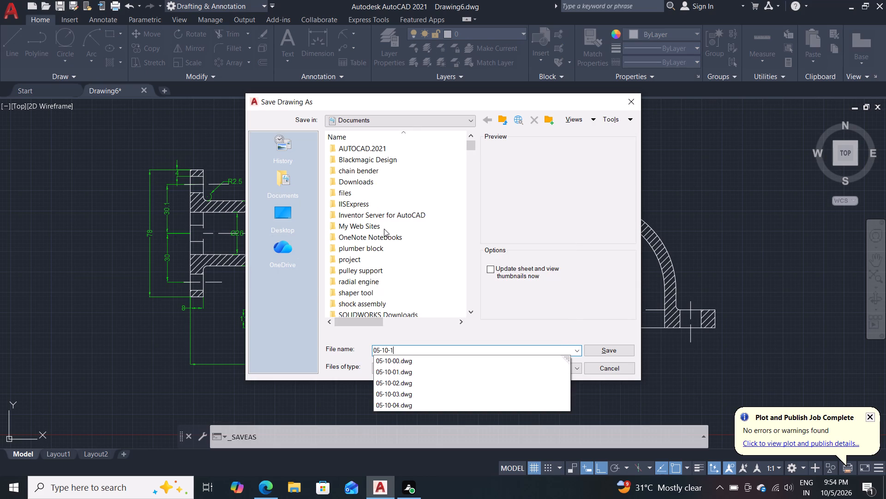
{"action": "key", "text": "4"}
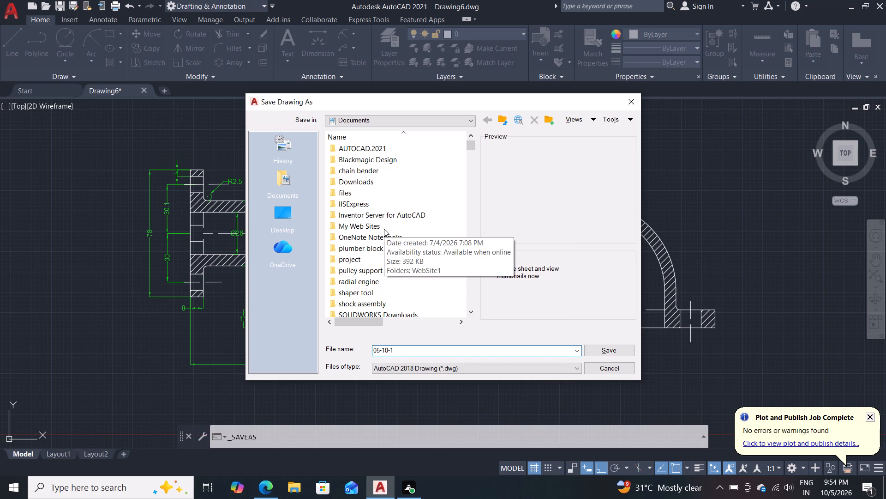
{"action": "left_click", "coordinate": [611, 348]}
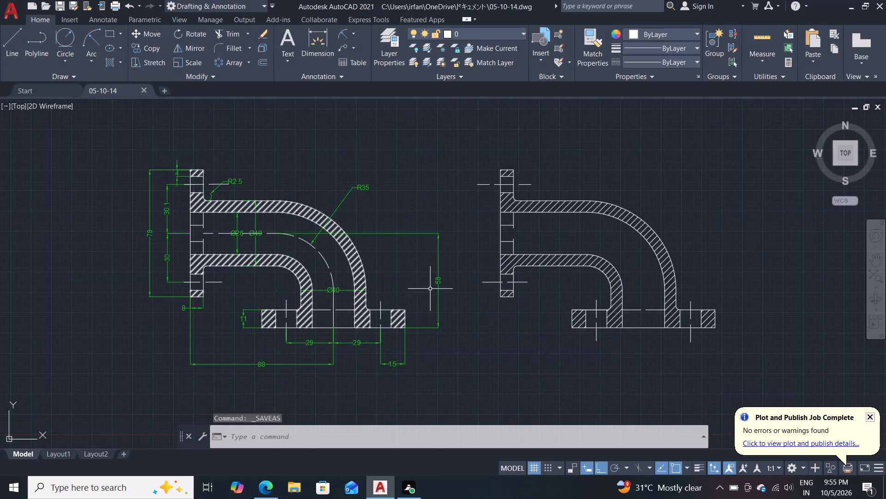
Export the displayed drawing as 05-10-14.pdf to the Documents folder.
{"action": "left_click", "coordinate": [11, 10]}
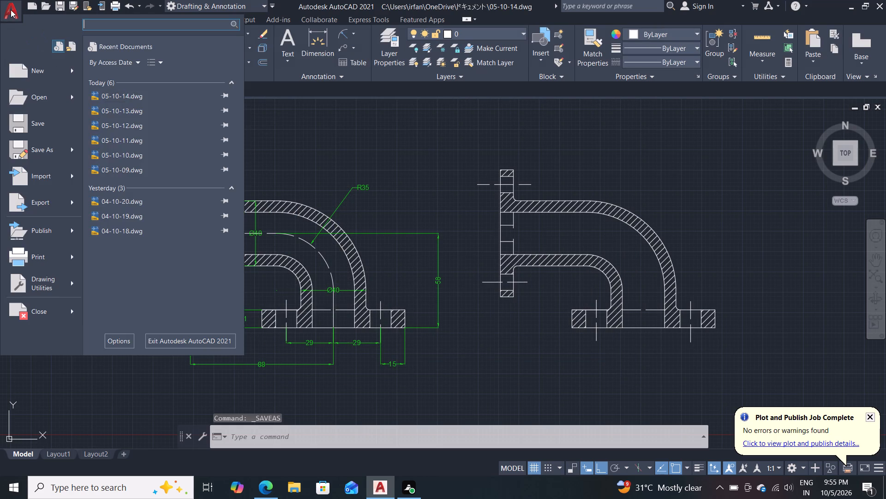
{"action": "left_click", "coordinate": [33, 199]}
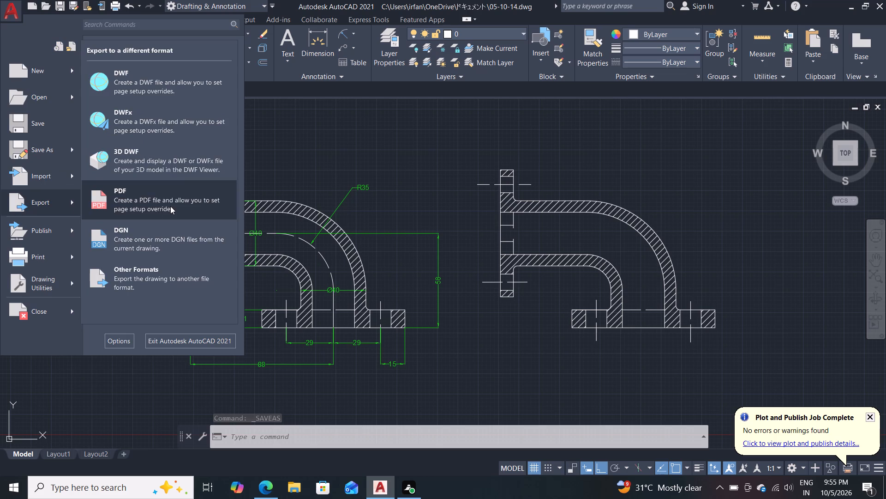
{"action": "left_click", "coordinate": [170, 206]}
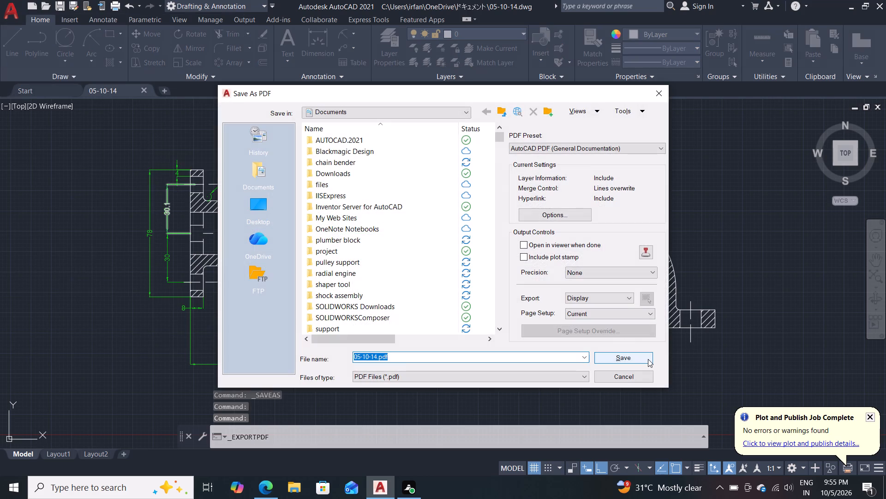
{"action": "left_click", "coordinate": [647, 359]}
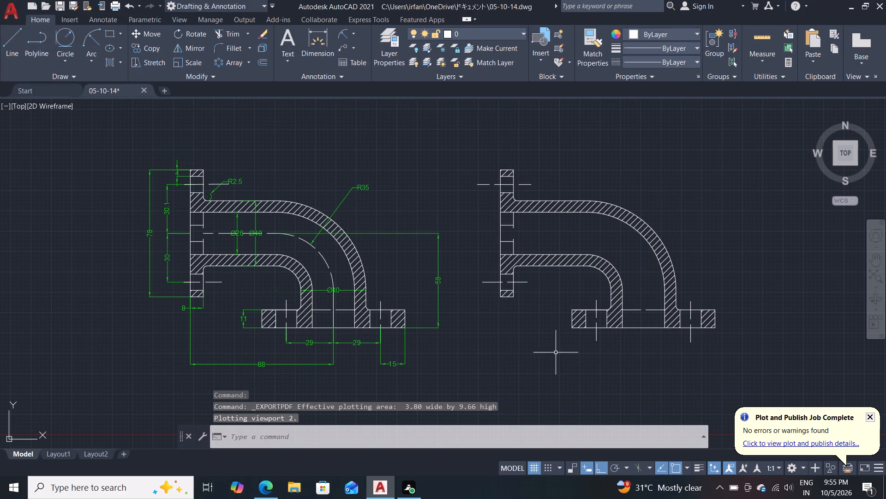